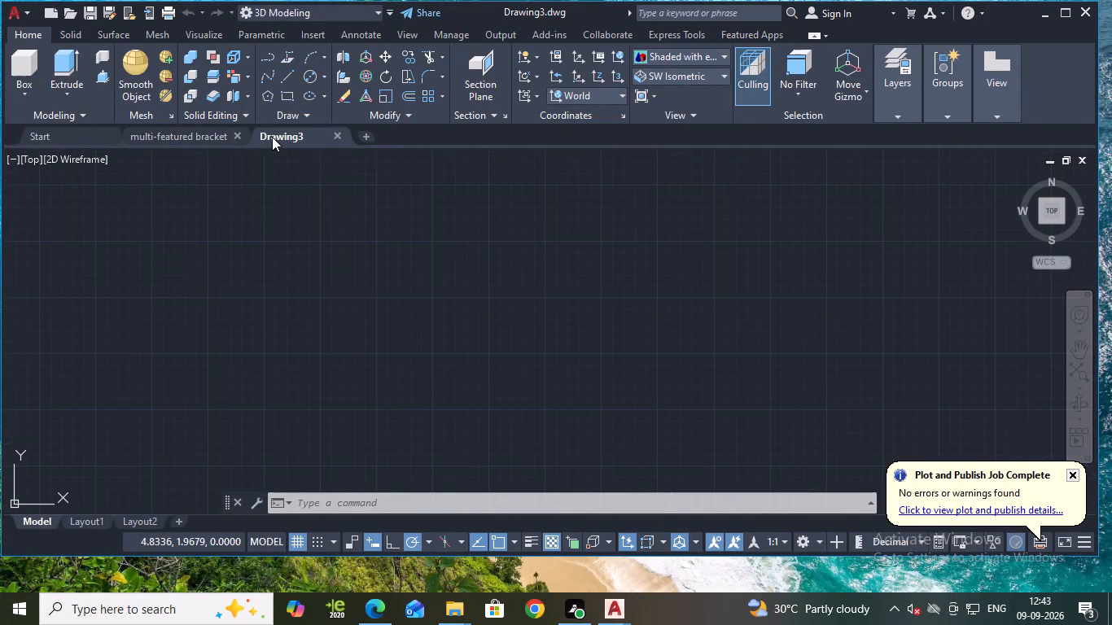
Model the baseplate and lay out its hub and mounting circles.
Turn on command log file recording with LOGFILEON.
left_click(364, 500)
type("log")
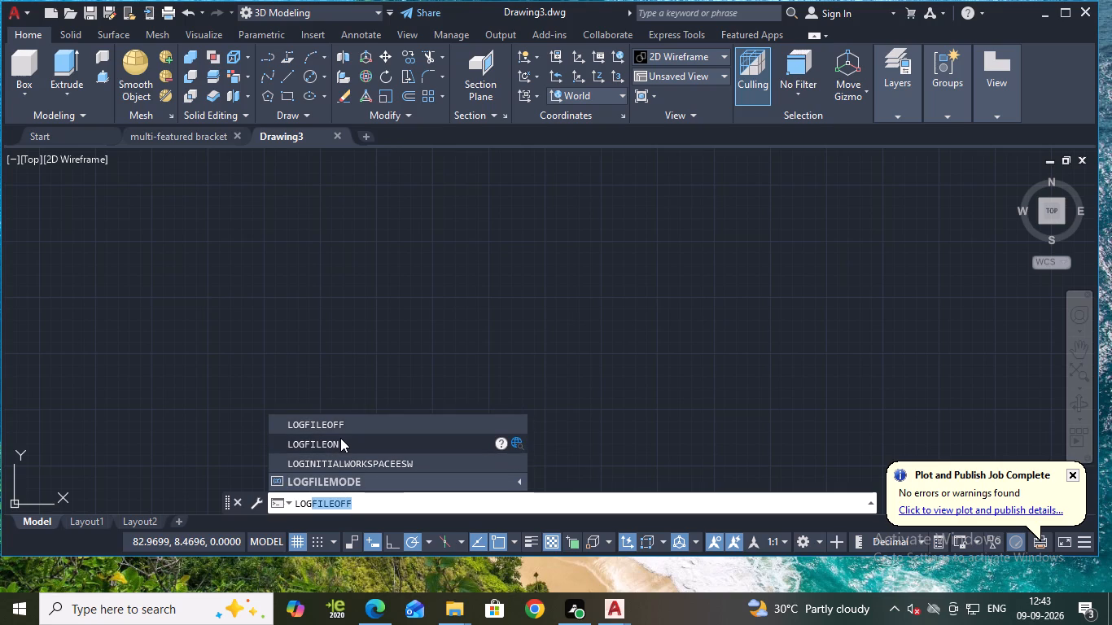
left_click(335, 444)
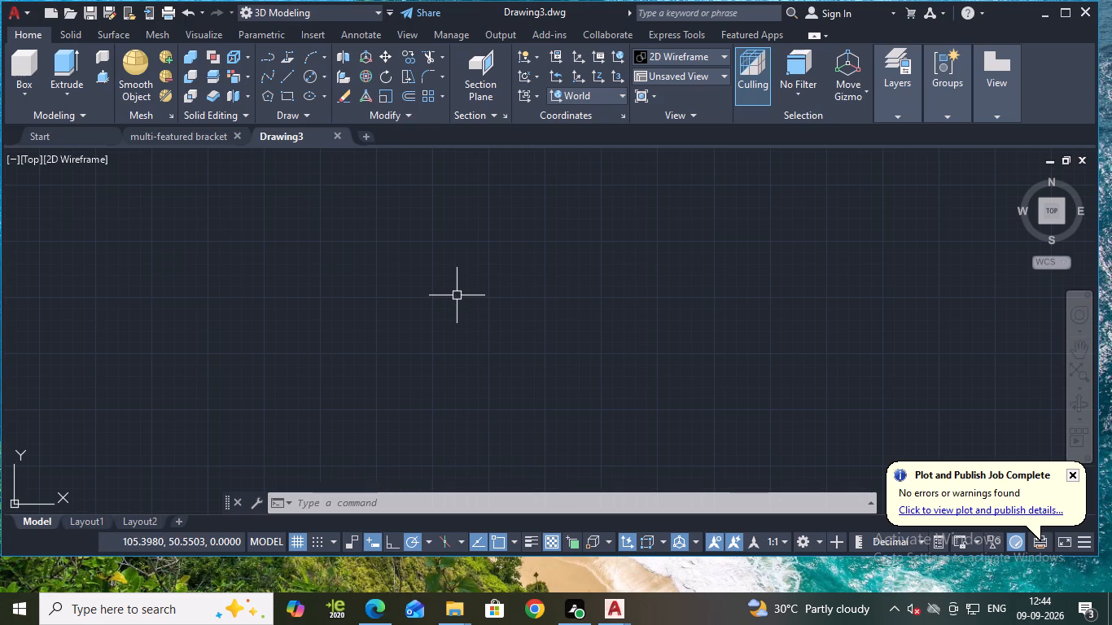
Set the model space limits from 0,0 to 1000,1000 and display the whole limits area with Zoom All.
key("l")
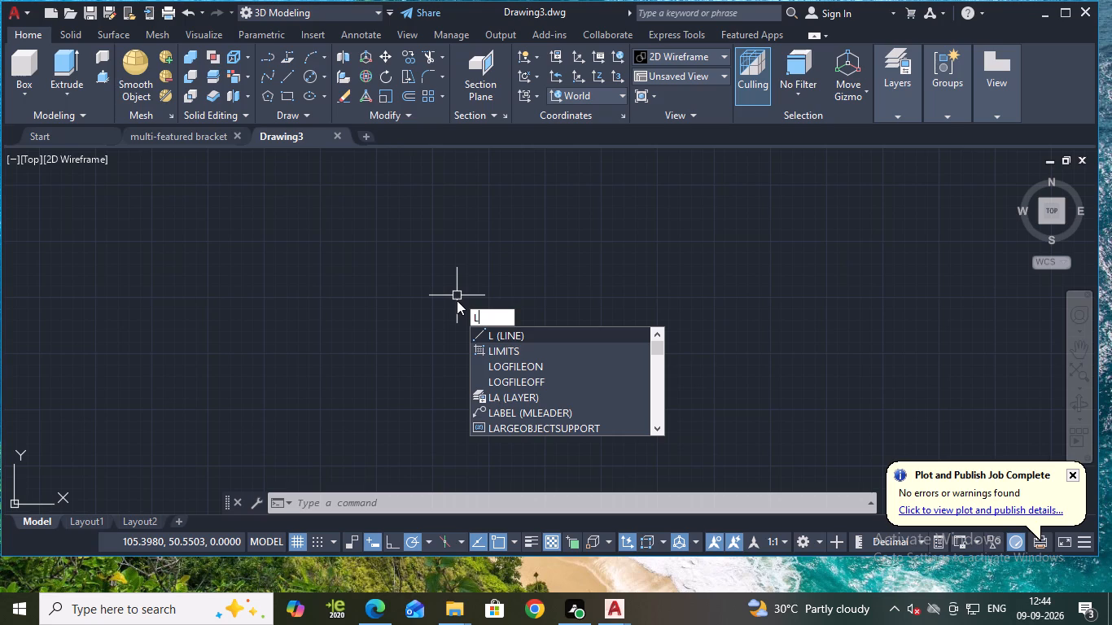
left_click(518, 345)
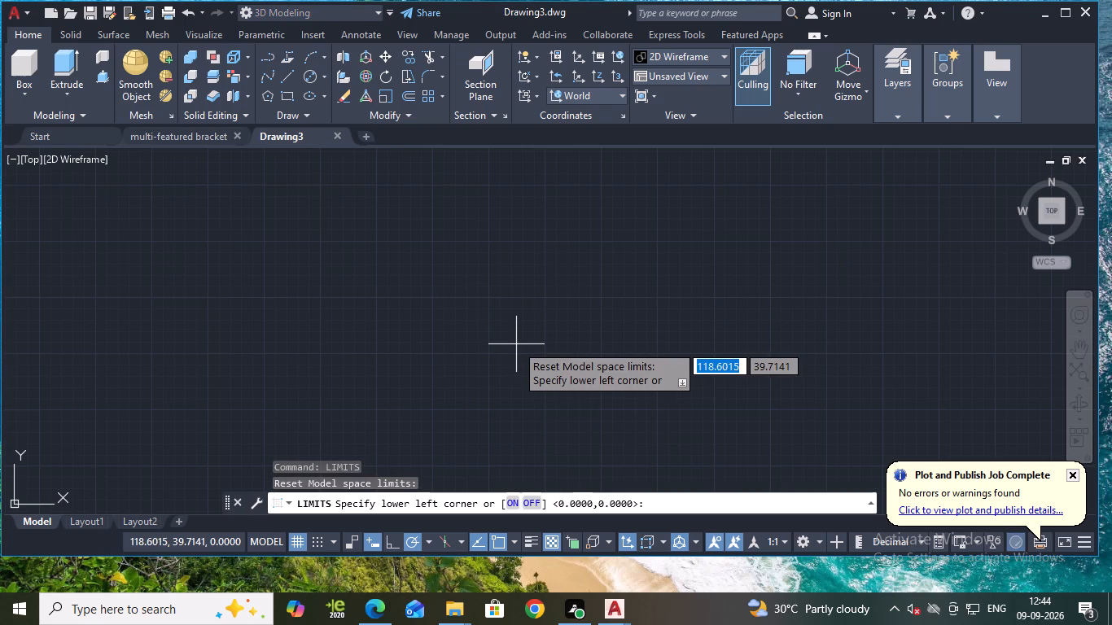
key("0")
type(",0")
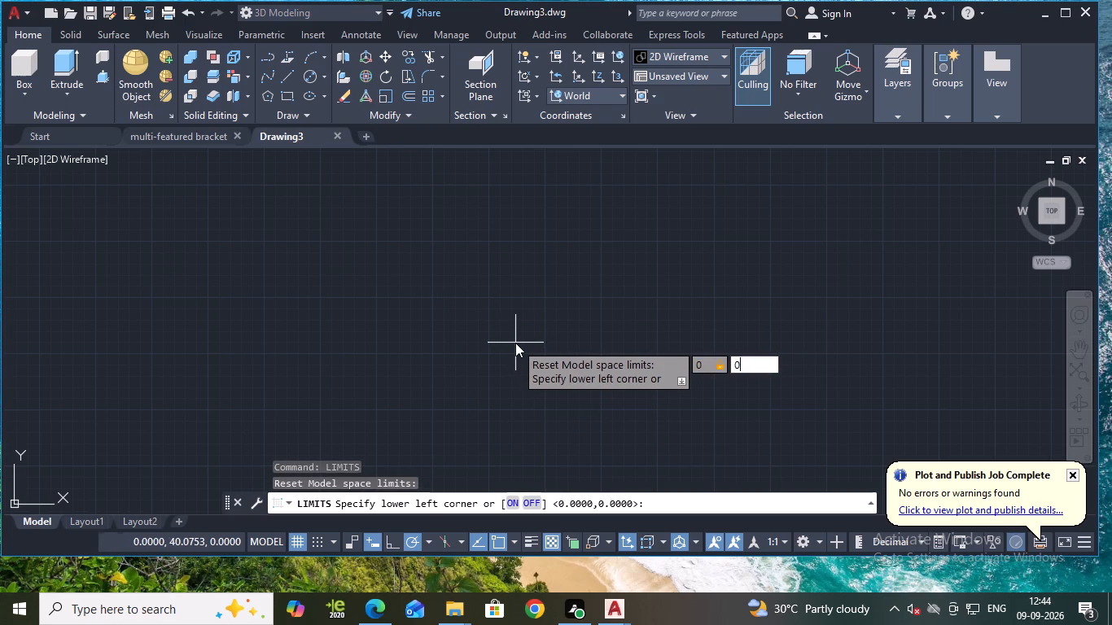
key("Return")
type("10")
type("00")
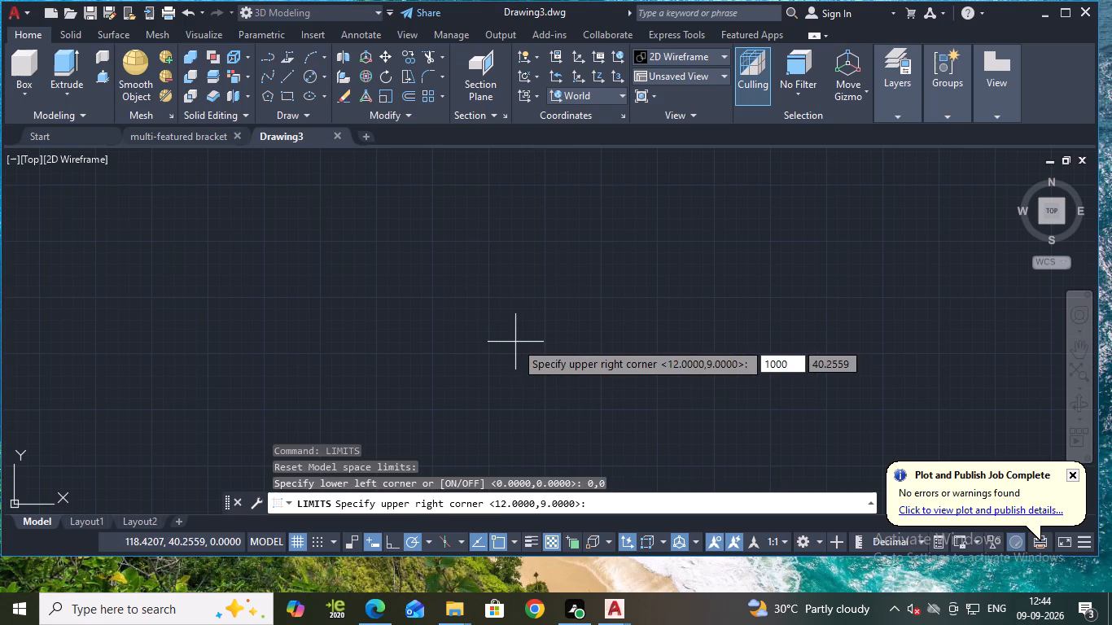
type(",1000")
key("Return")
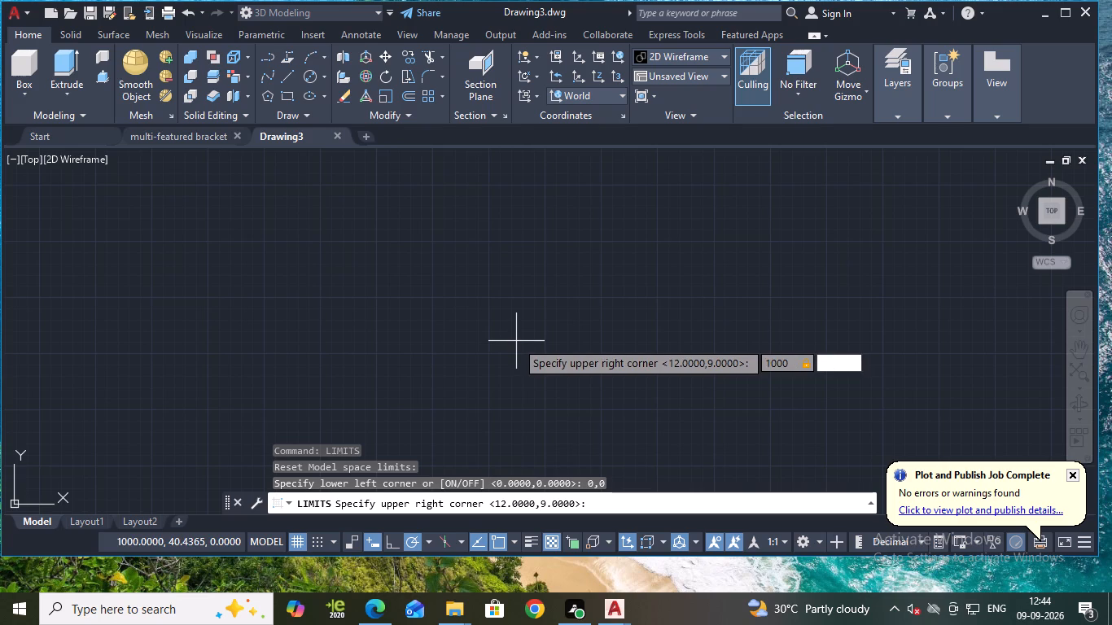
key("z")
key("Return")
key("a")
key("Return")
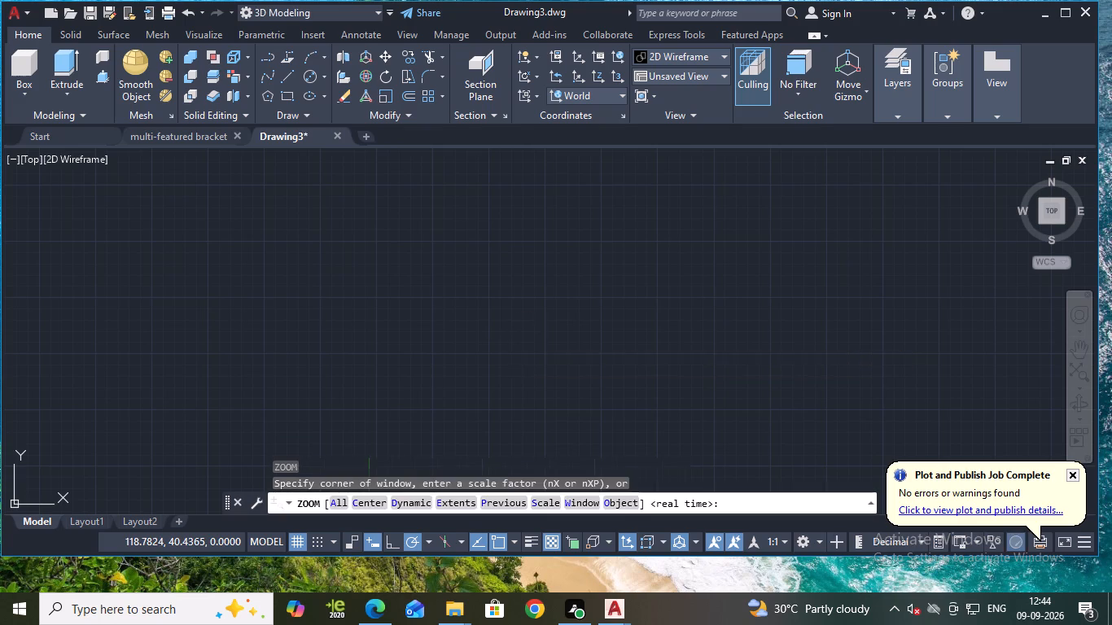
middle_click_drag(936, 274, 674, 331)
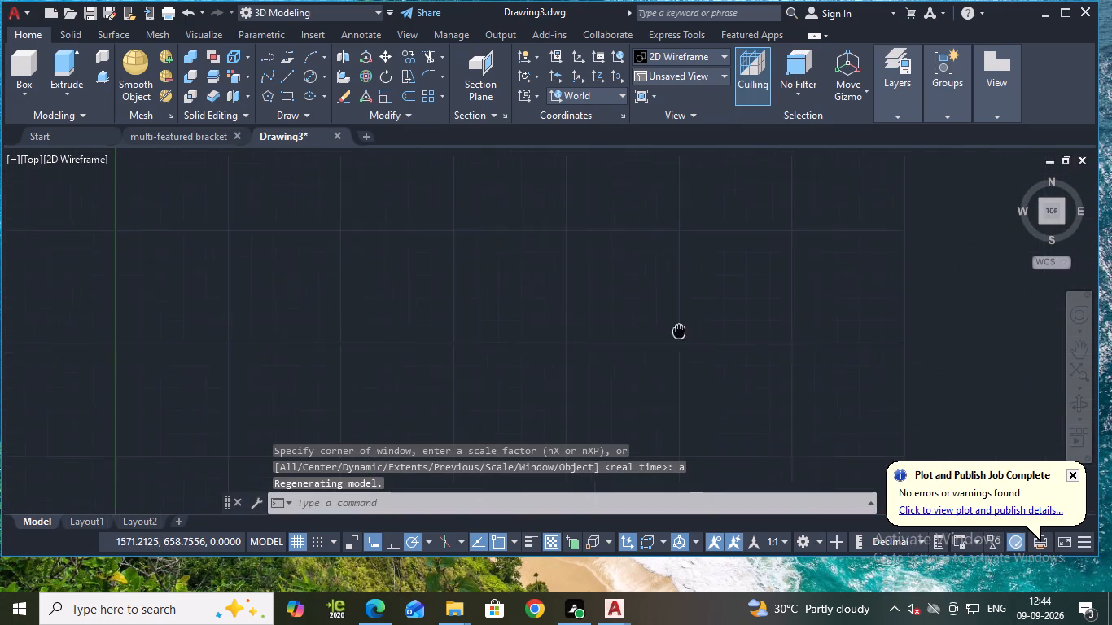
middle_click_drag(674, 331, 660, 333)
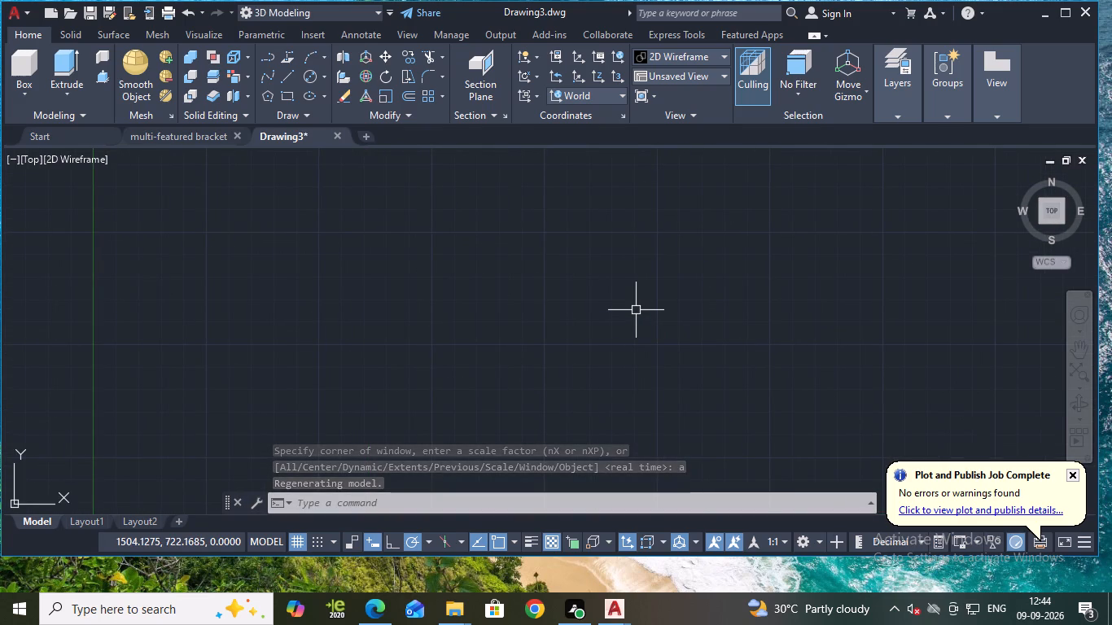
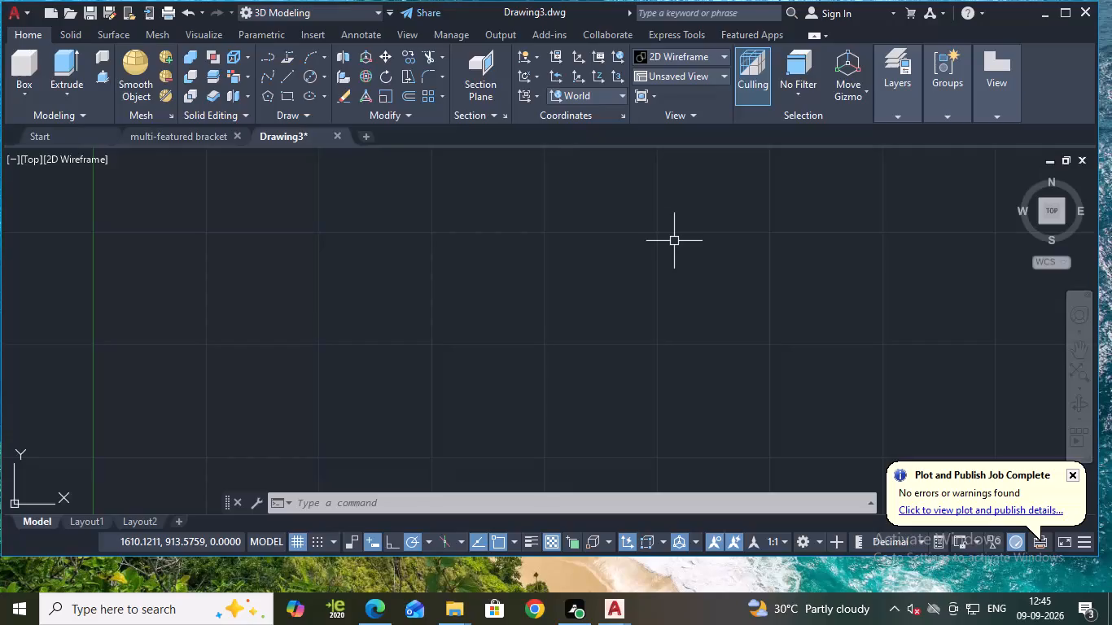
Switch the model space view to the preset Front view.
left_click(699, 80)
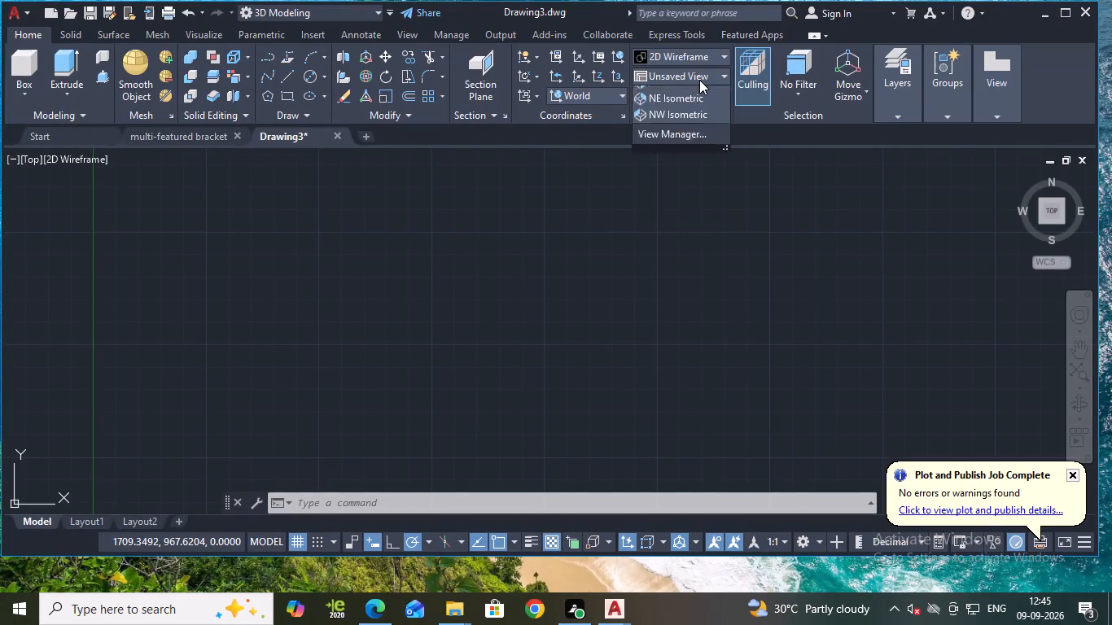
left_click(677, 155)
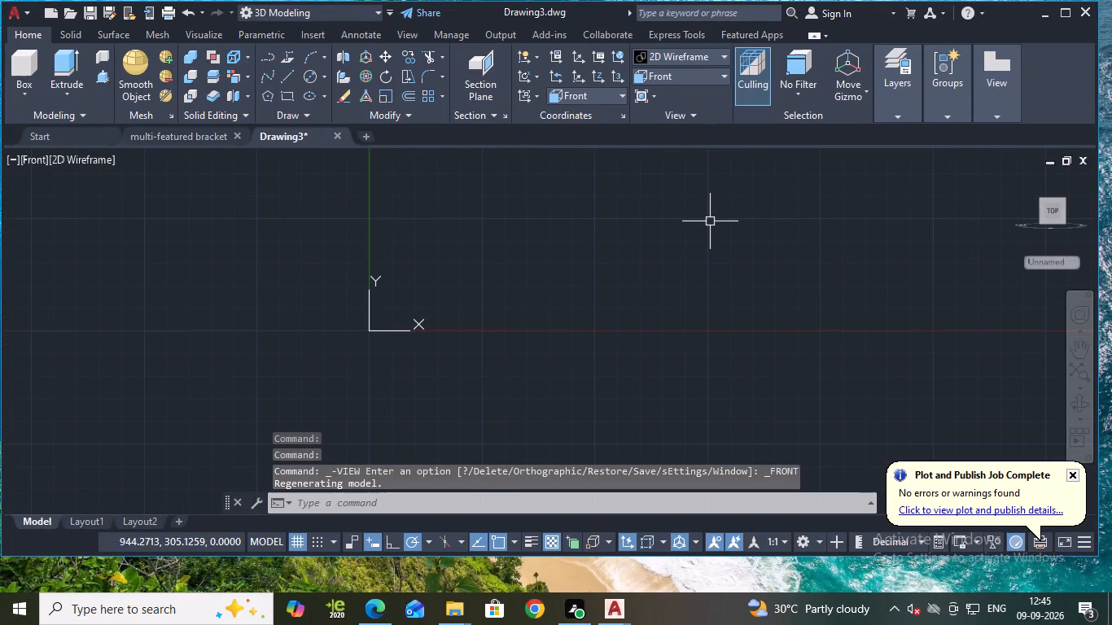
Start a line in the front plane from a free point above the X axis, on the positive X side of the origin.
middle_click_drag(718, 216, 394, 269)
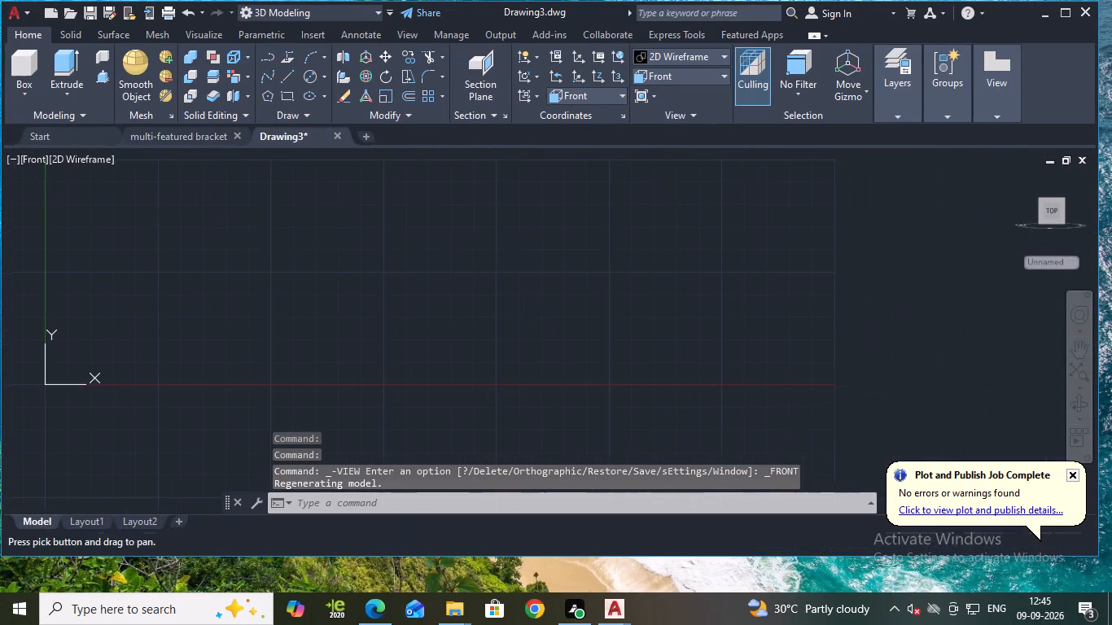
left_click(285, 75)
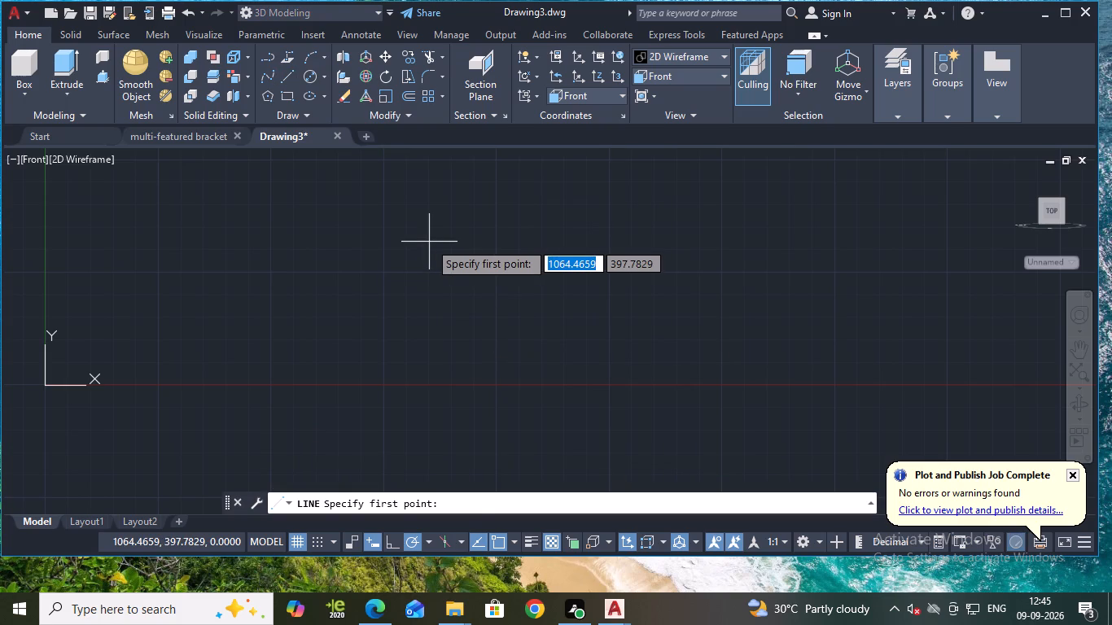
left_click(463, 242)
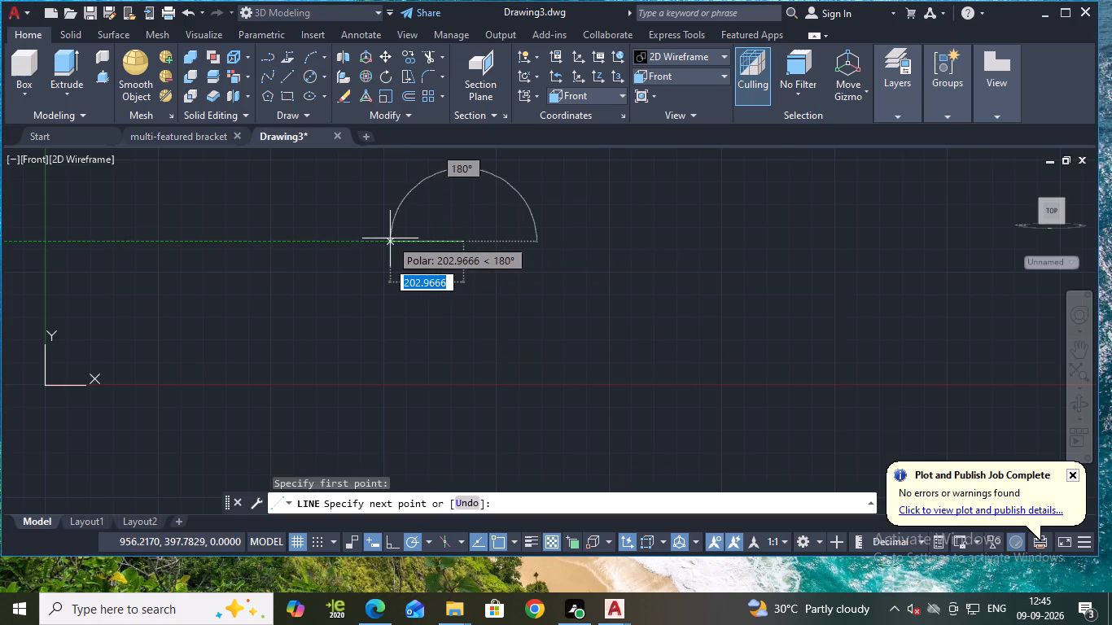
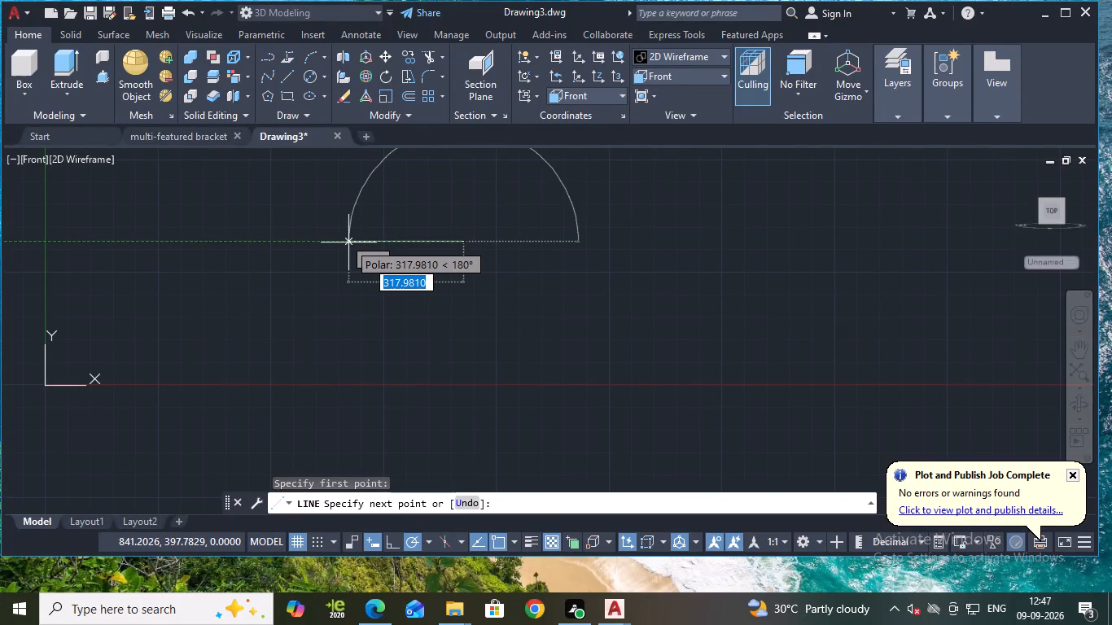
Draw the first two connected line segments of the profile: 44 units at 180° toward negative X, and 40 units straight down at 270°.
type("44")
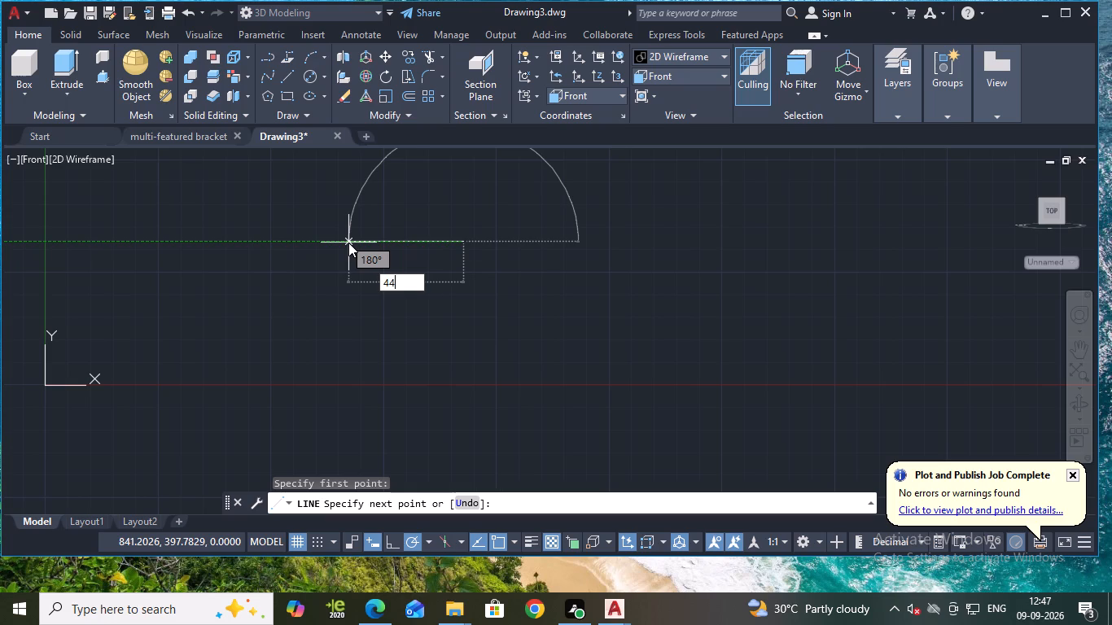
key("Return")
scroll(446, 291, "up", 2)
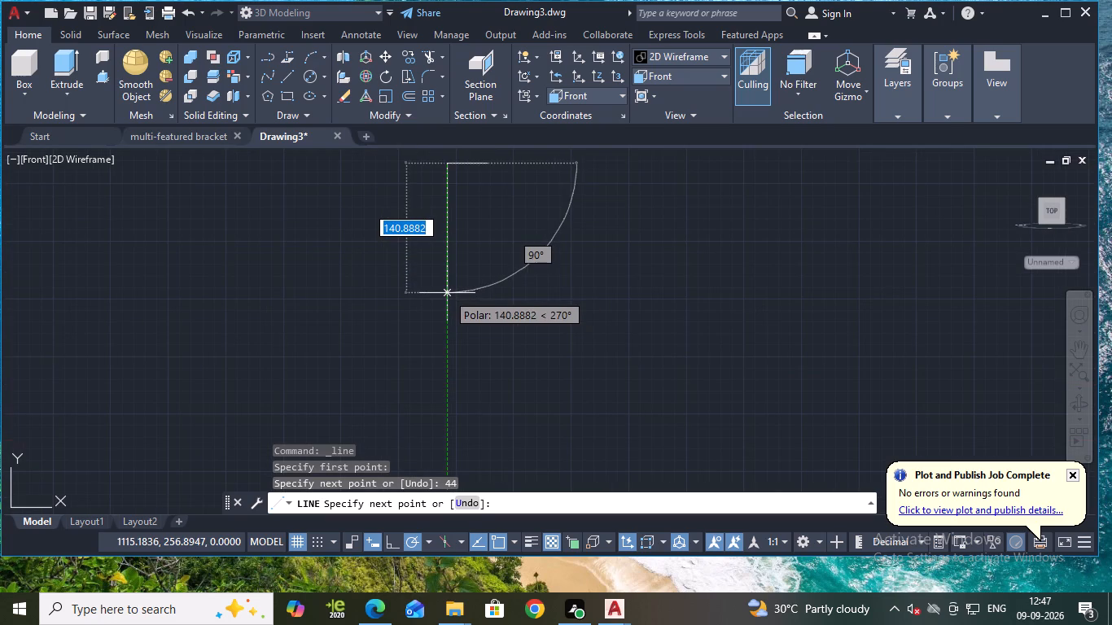
type("40")
key("Return")
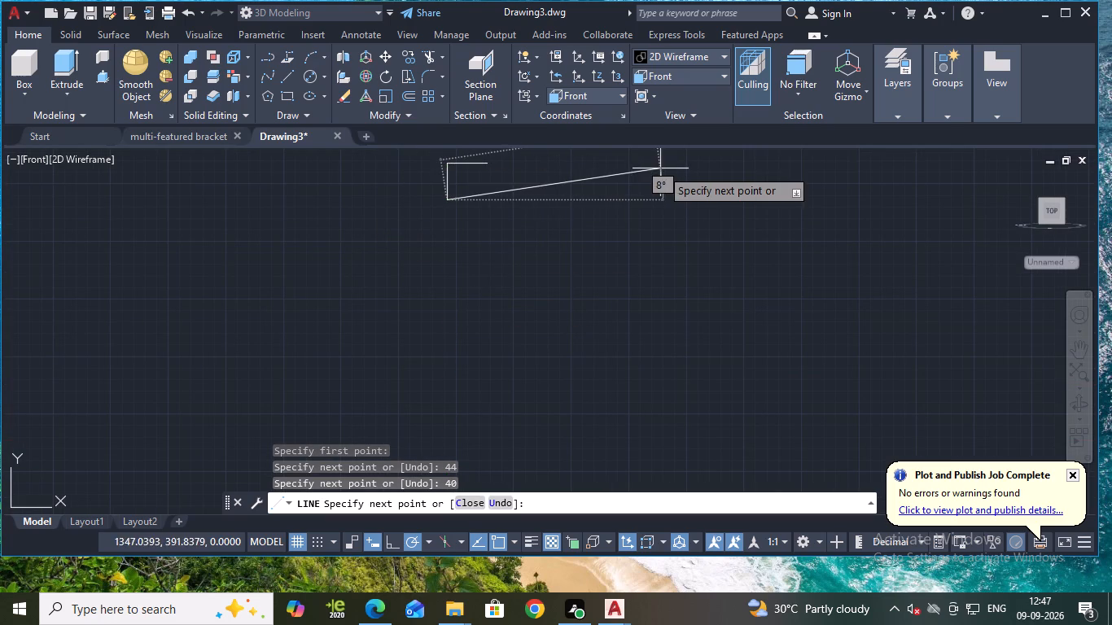
middle_click_drag(709, 198, 638, 264)
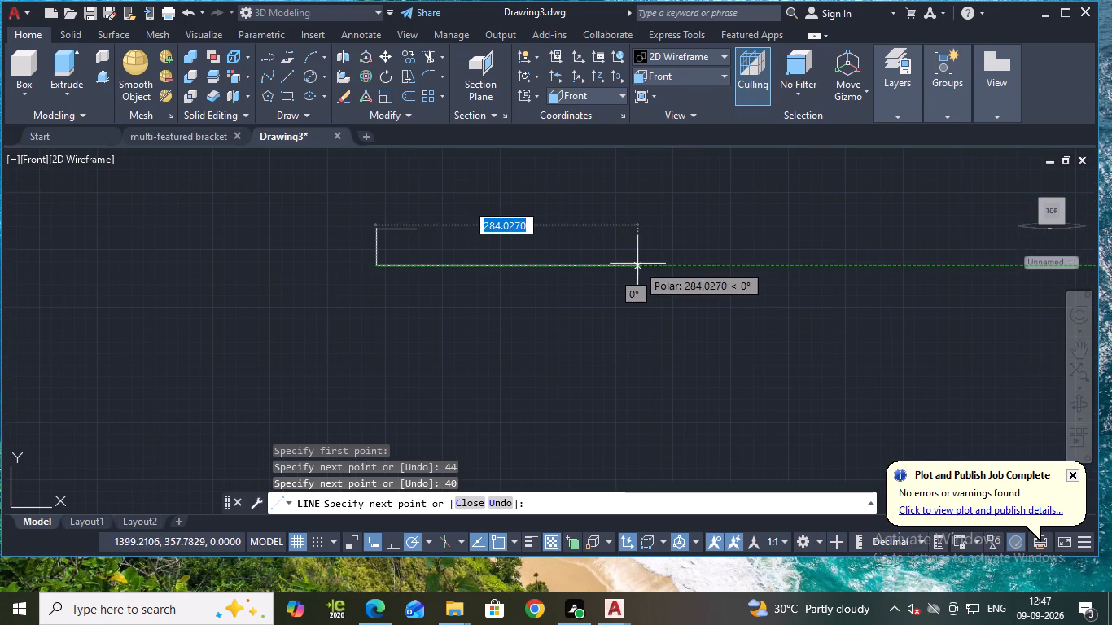
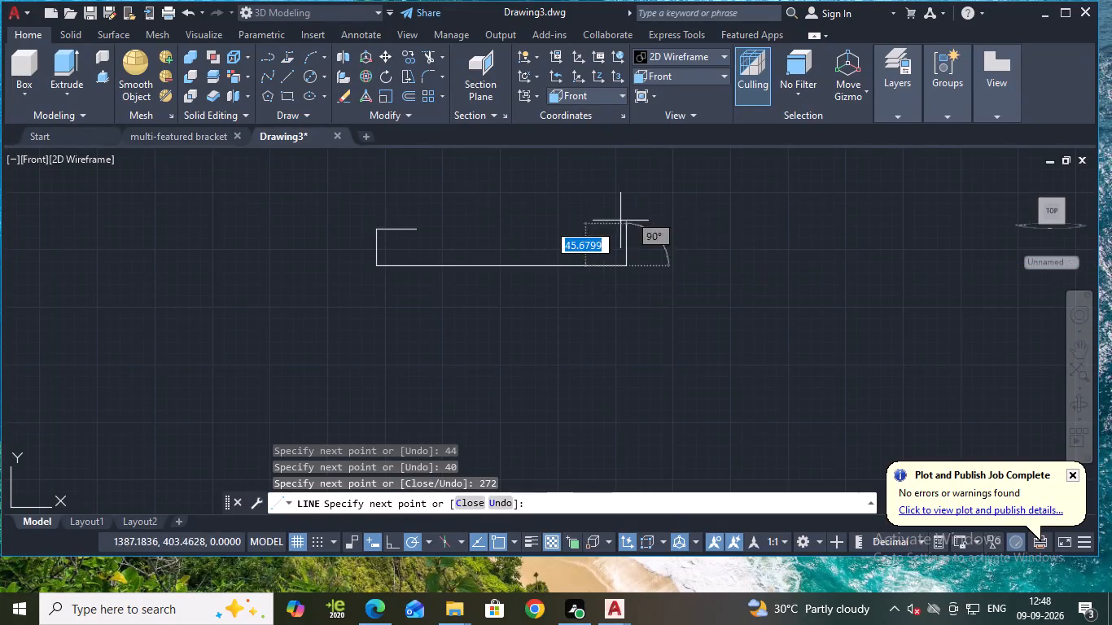
Continue the profile from the 272-unit base line with a 40-unit segment straight up and a 44-unit segment at 180° toward negative X.
key("4")
key("0")
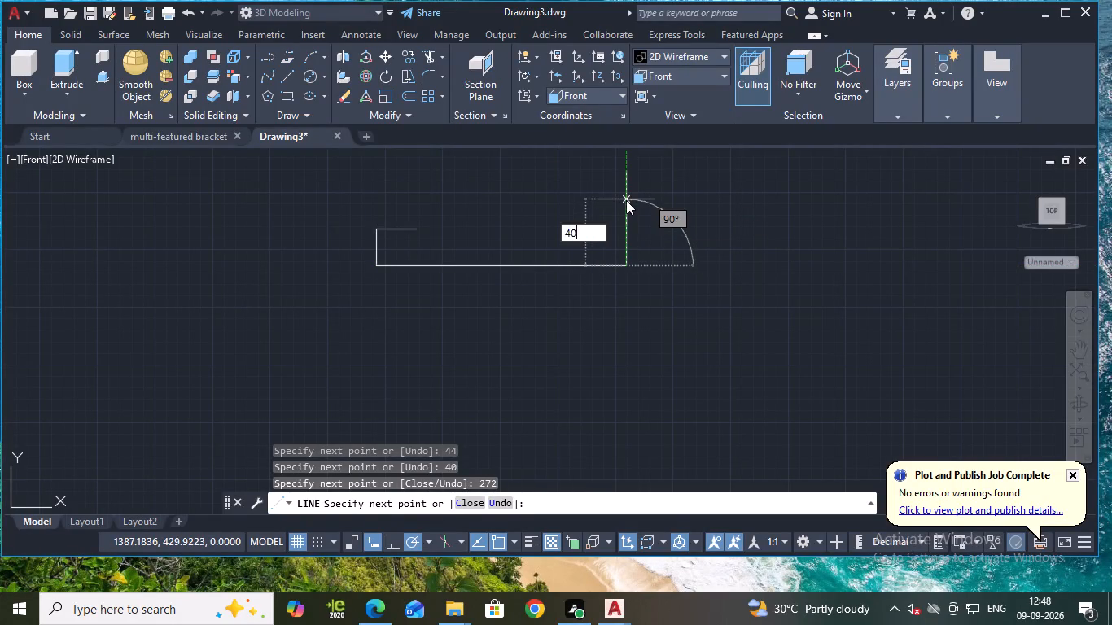
key("Return")
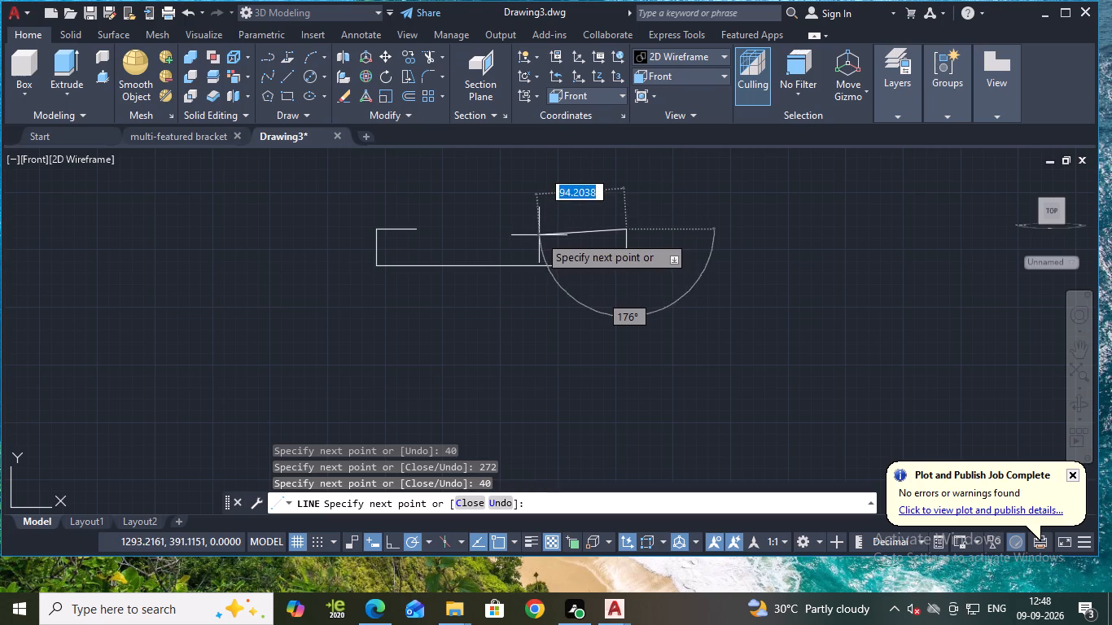
type("44")
key("Return")
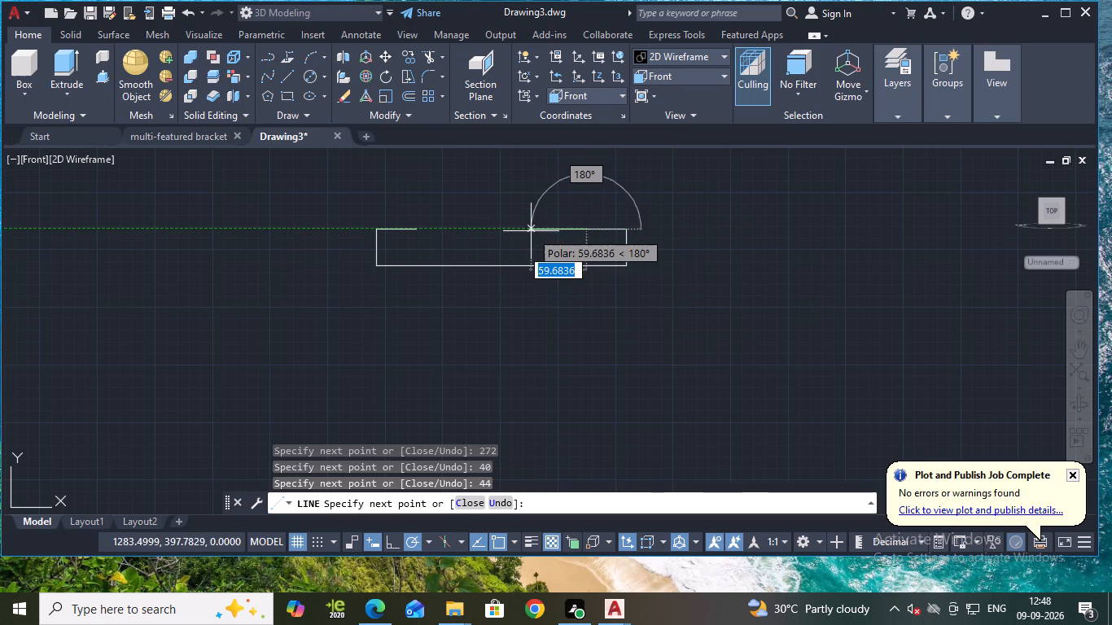
Draw the inner return at the +X end: 5 units straight down, 40 units toward positive X, and 15 units straight down.
scroll(559, 244, "up", 2)
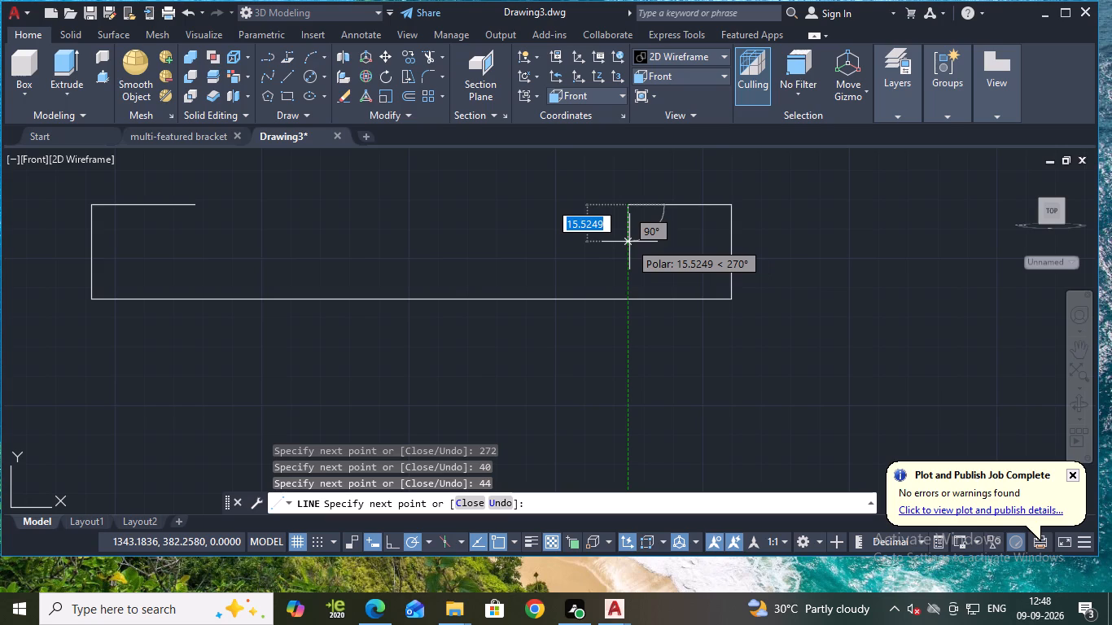
key("5")
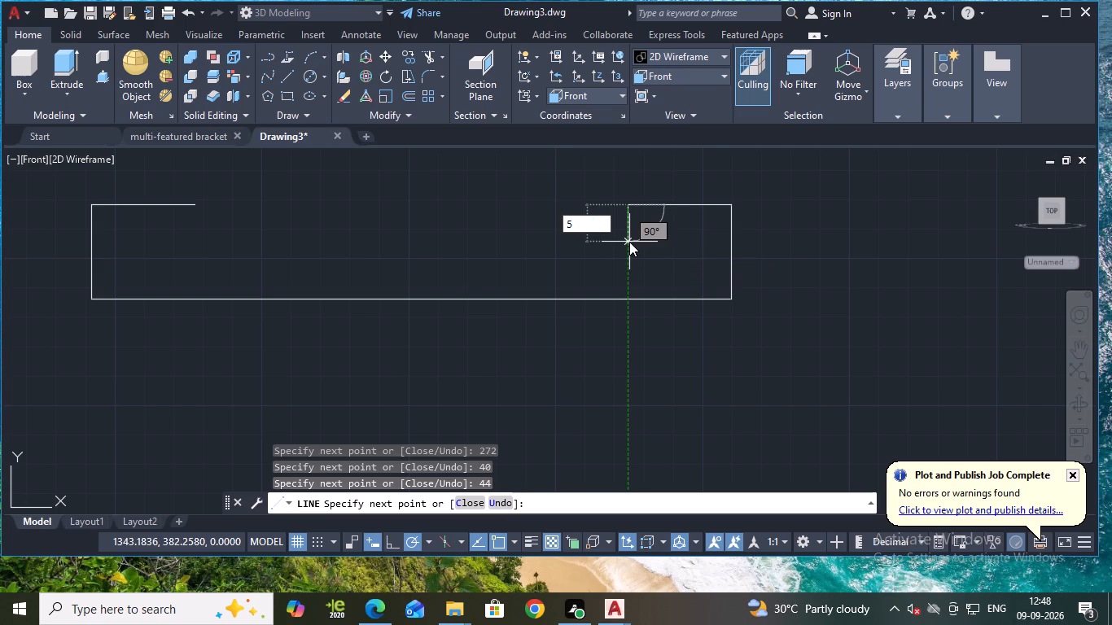
key("Return")
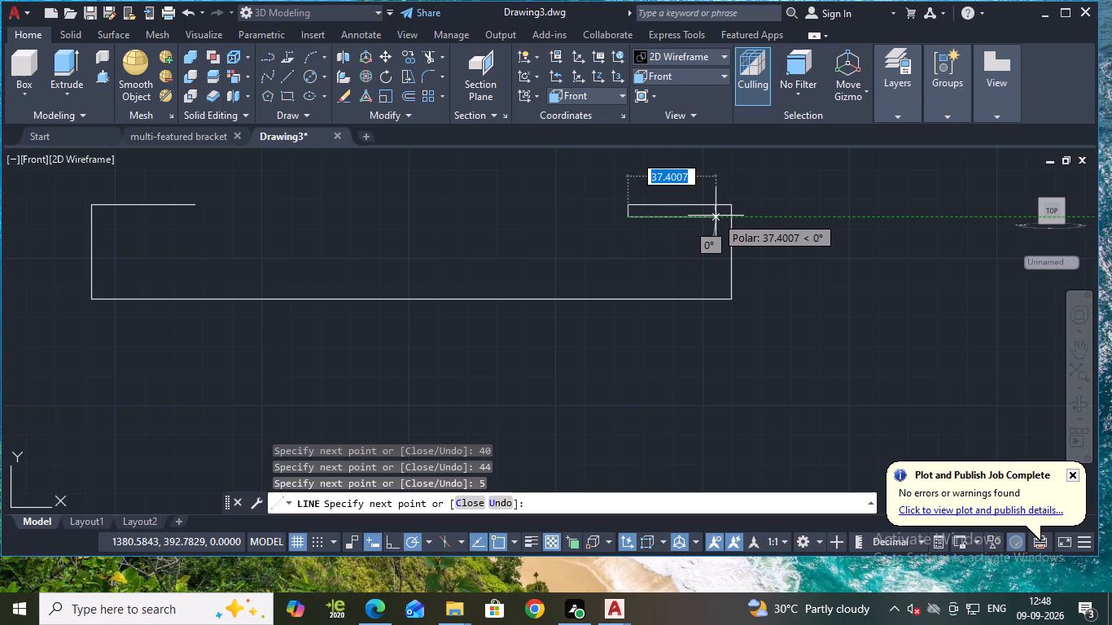
type("40")
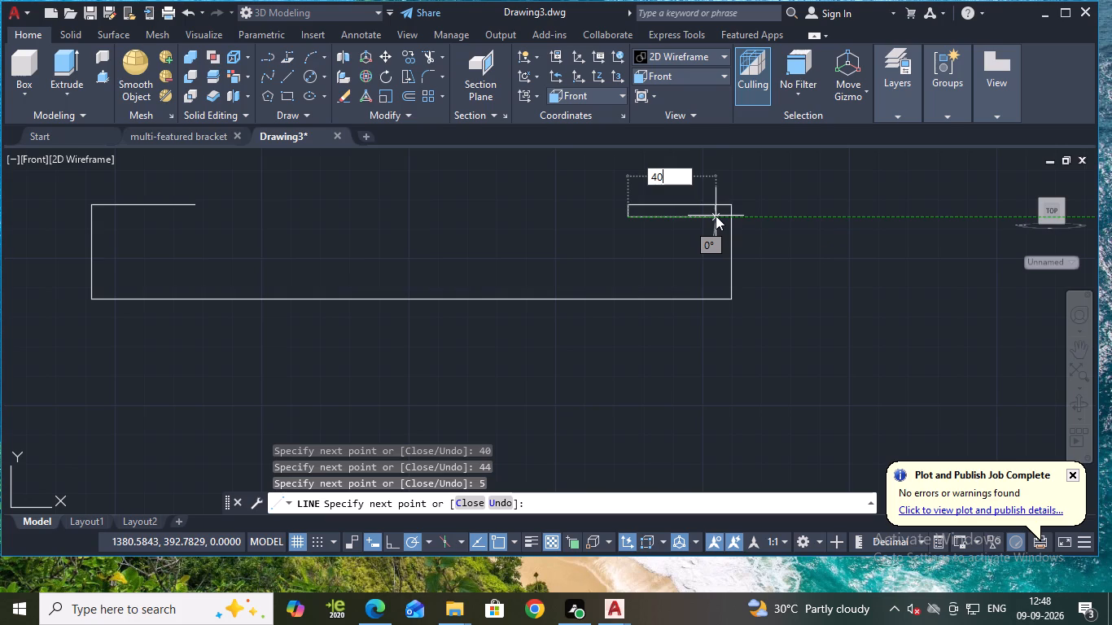
key("Return")
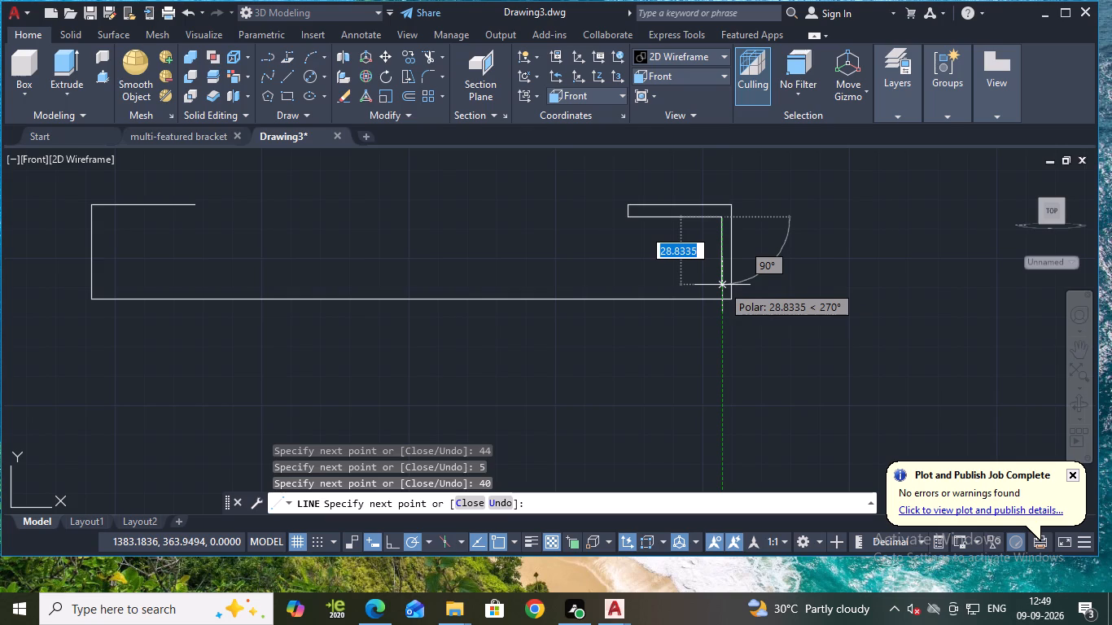
type("15")
key("Return")
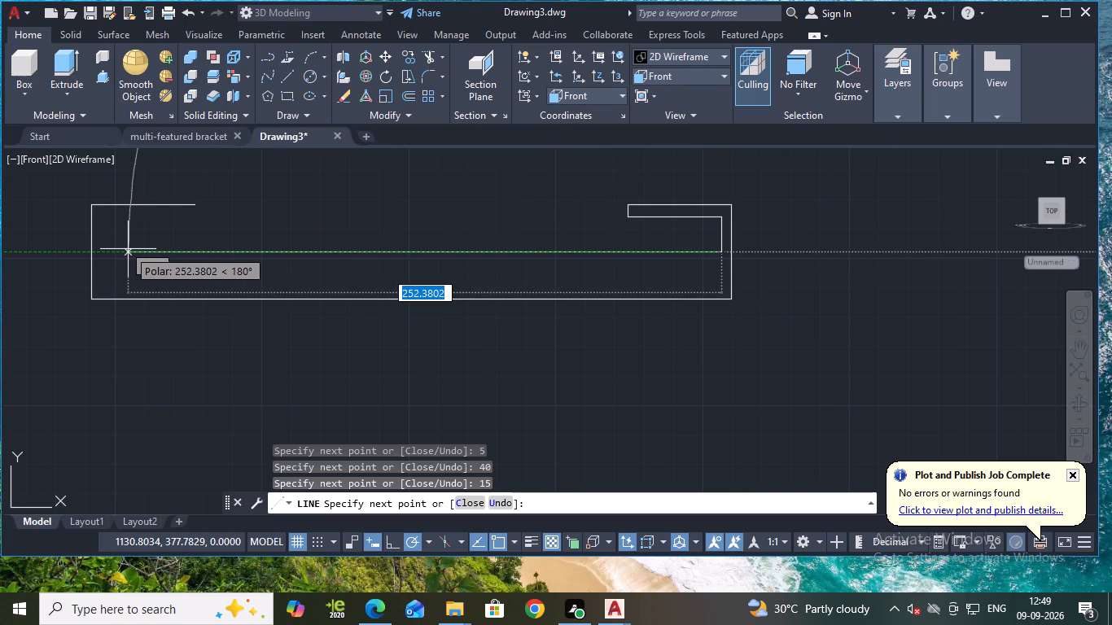
Draw 264 units toward negative X, 15 units up and 40 units toward positive X, closing the profile at its start point.
type("264")
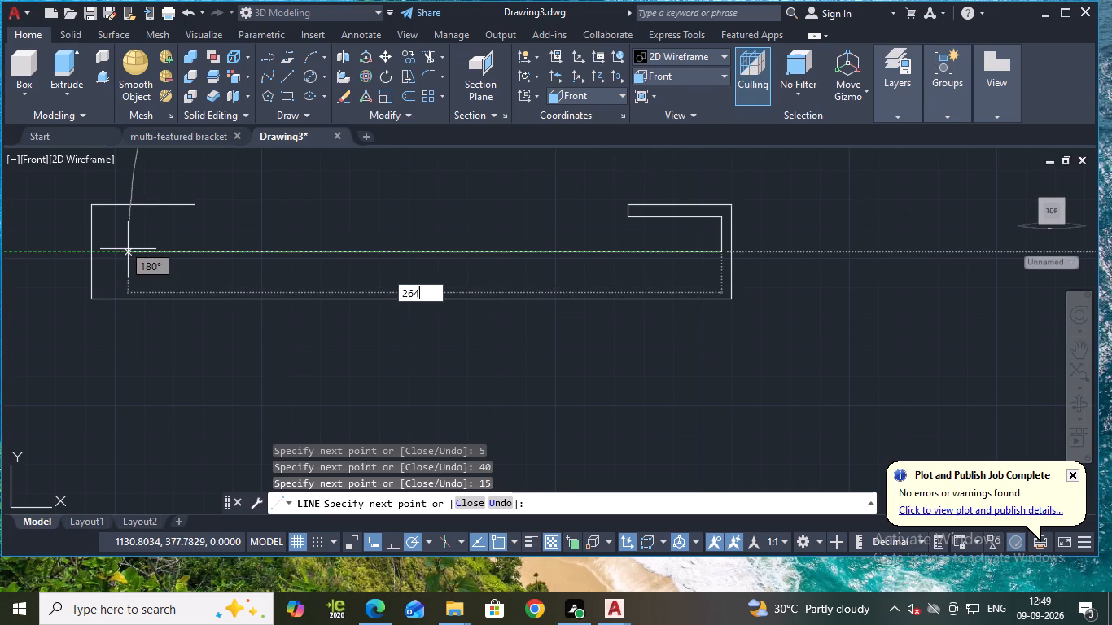
key("Return")
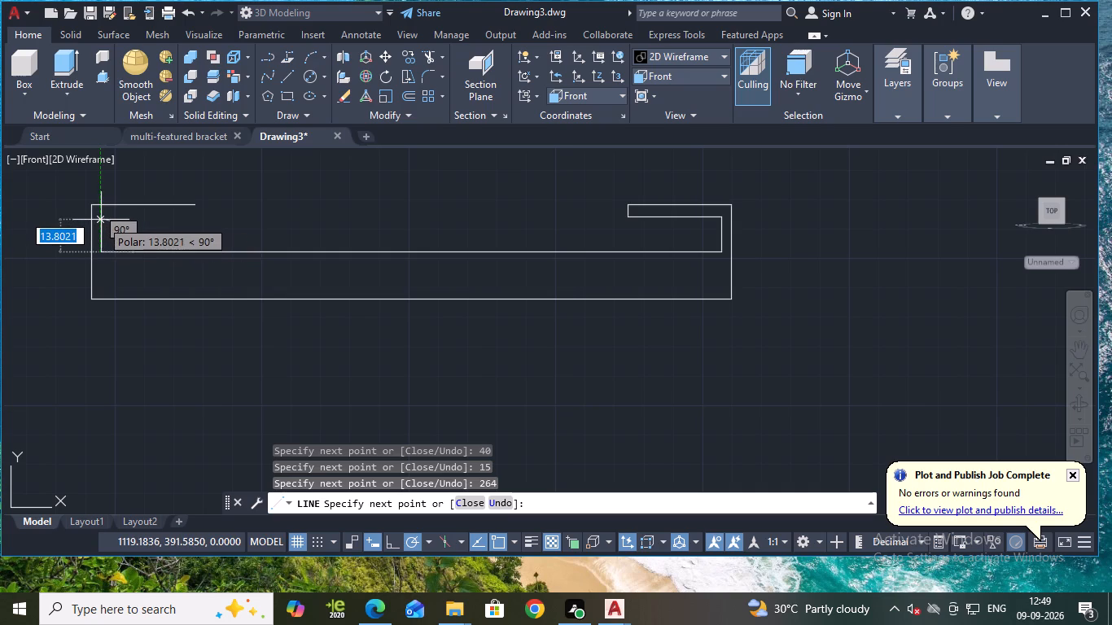
scroll(101, 220, "up", 2)
type("15")
key("Return")
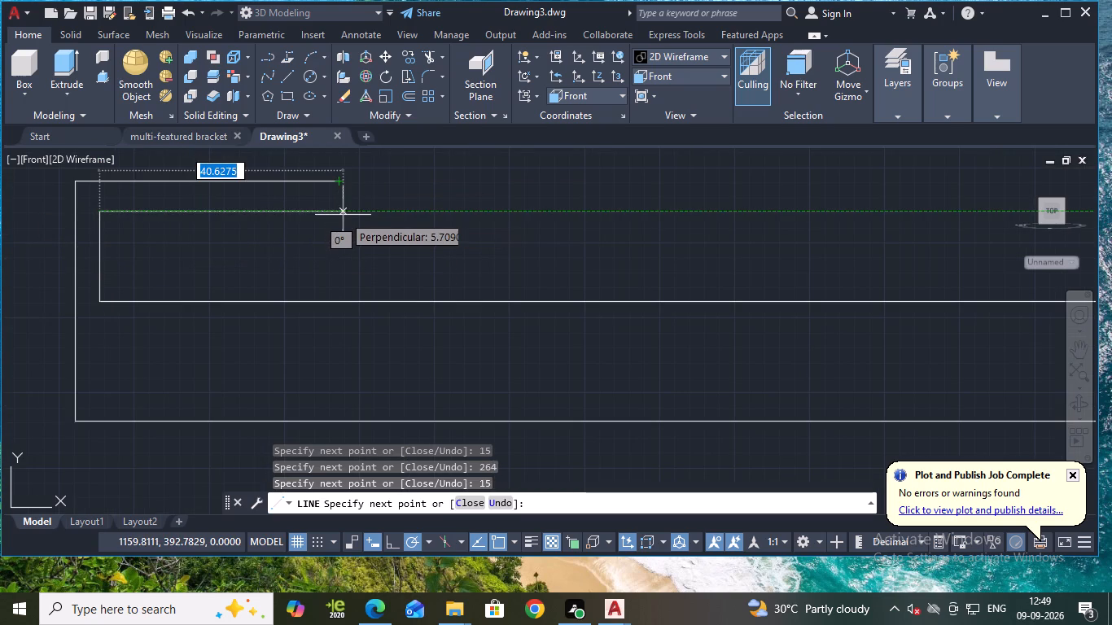
type("40")
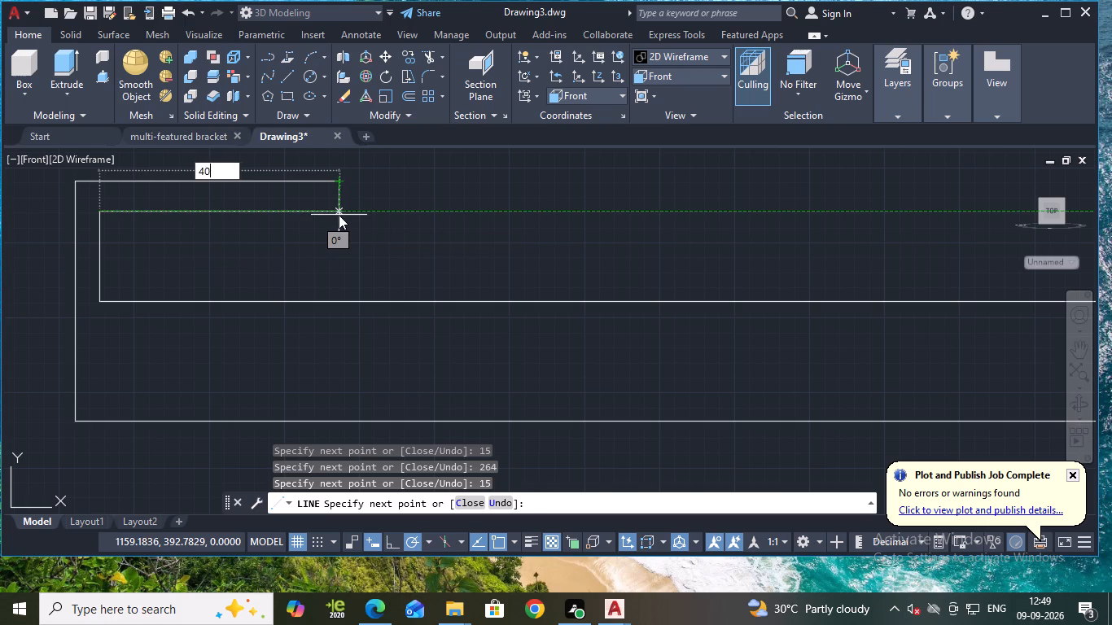
key("Return")
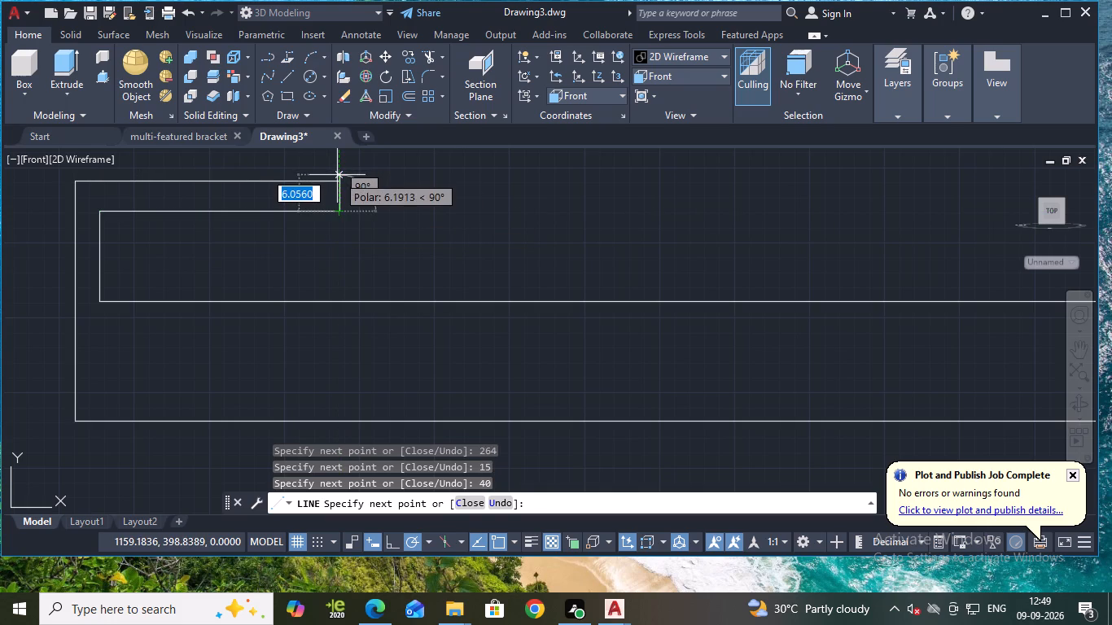
left_click(337, 179)
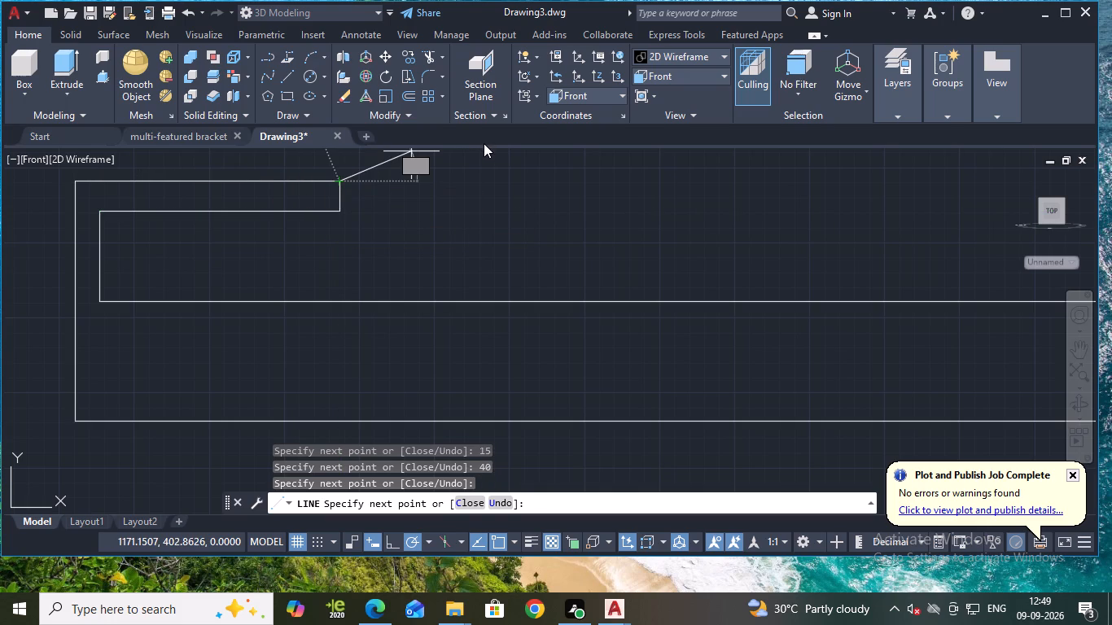
key("Escape")
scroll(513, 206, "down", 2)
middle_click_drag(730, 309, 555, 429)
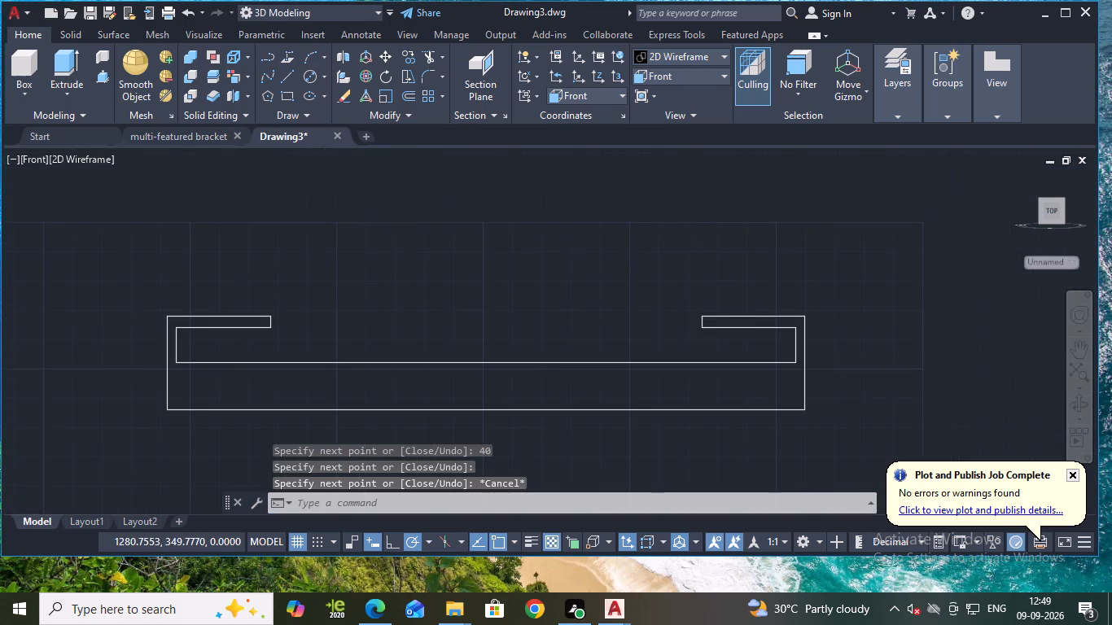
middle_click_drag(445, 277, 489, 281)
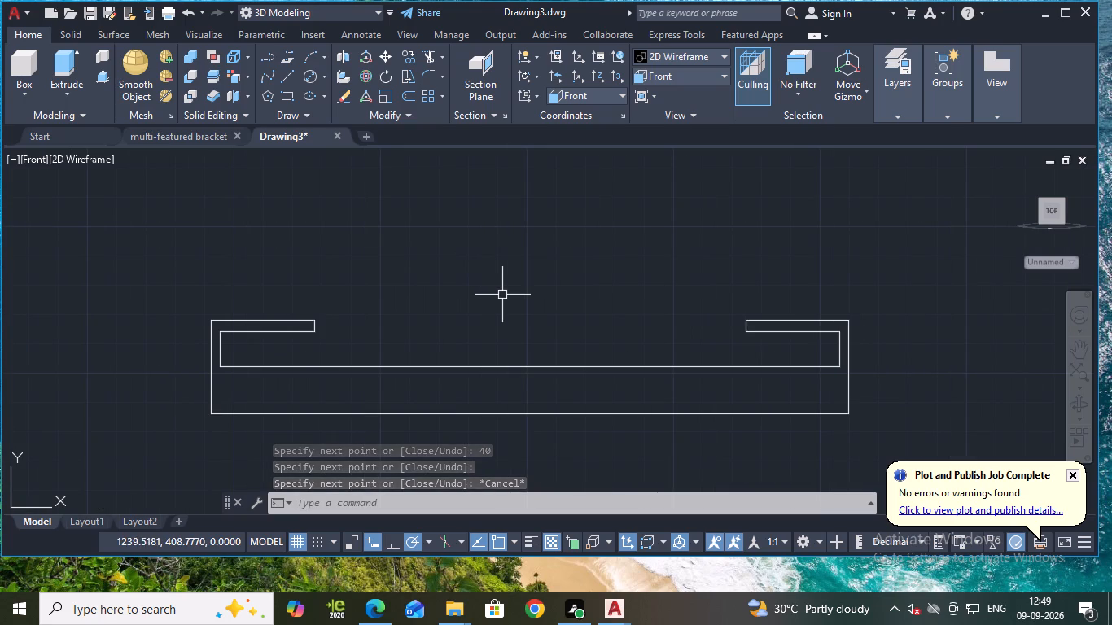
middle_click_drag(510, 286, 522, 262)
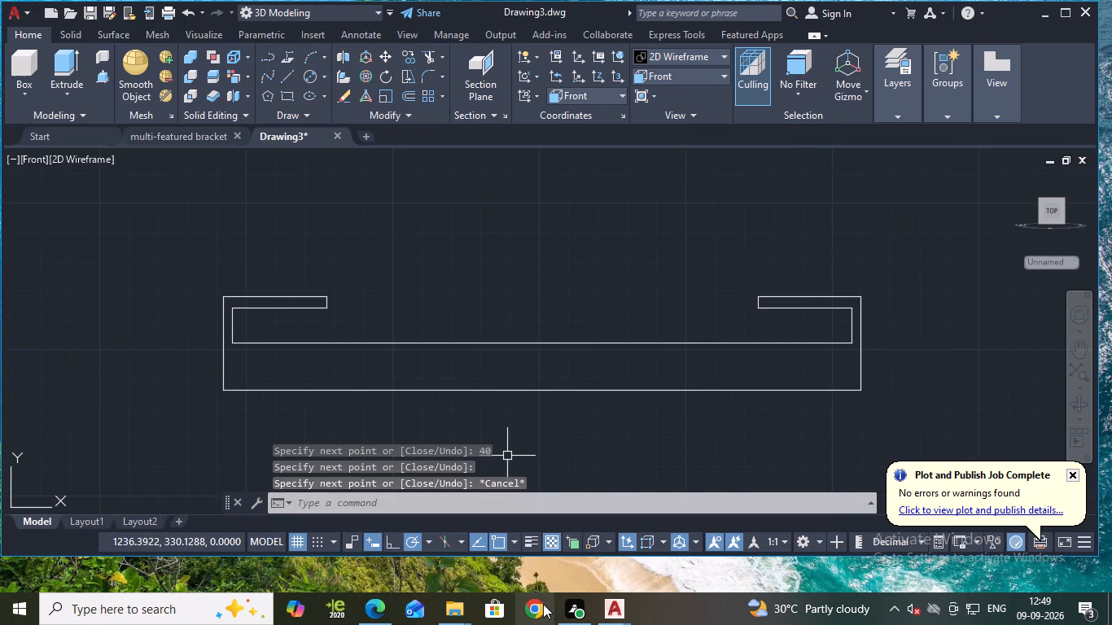
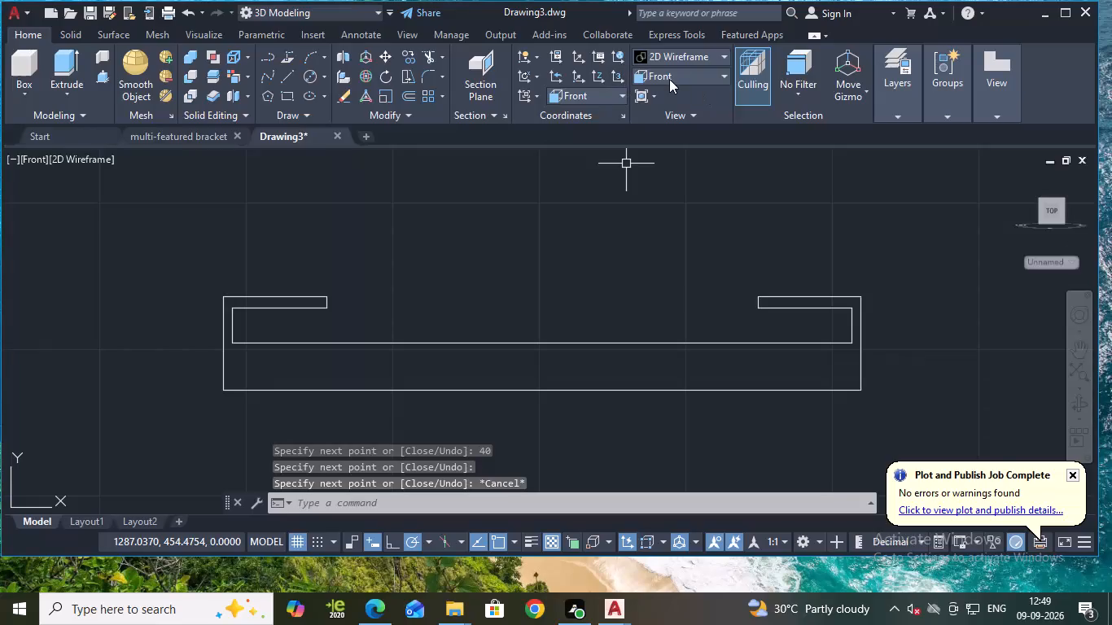
In the SW Isometric view, press-pull the closed profile area to an extrusion height of 248.
left_click(669, 79)
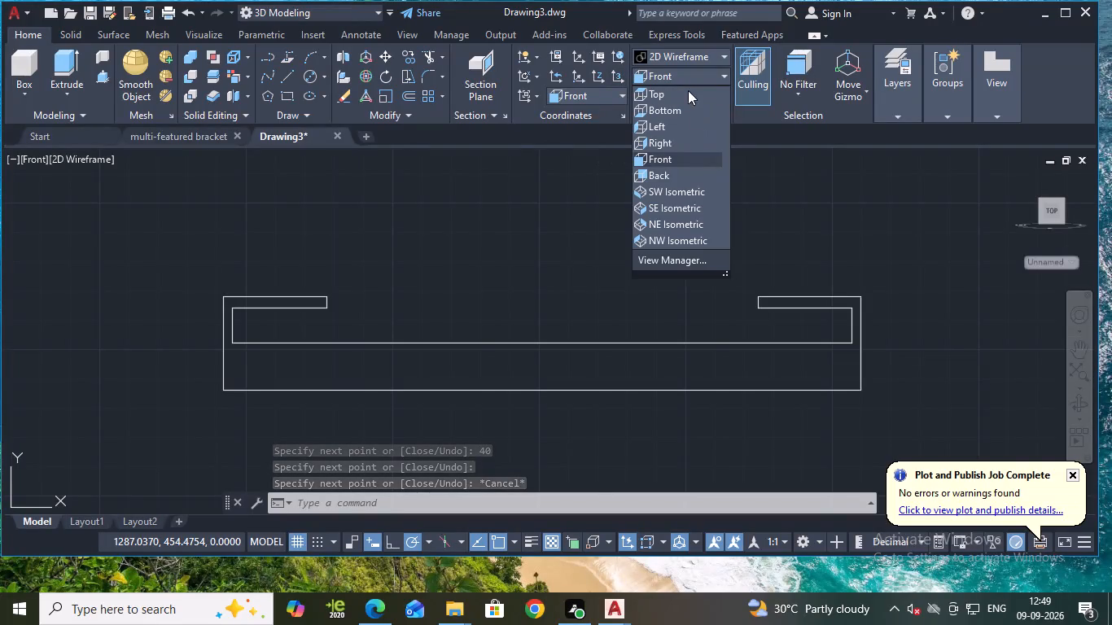
left_click(690, 186)
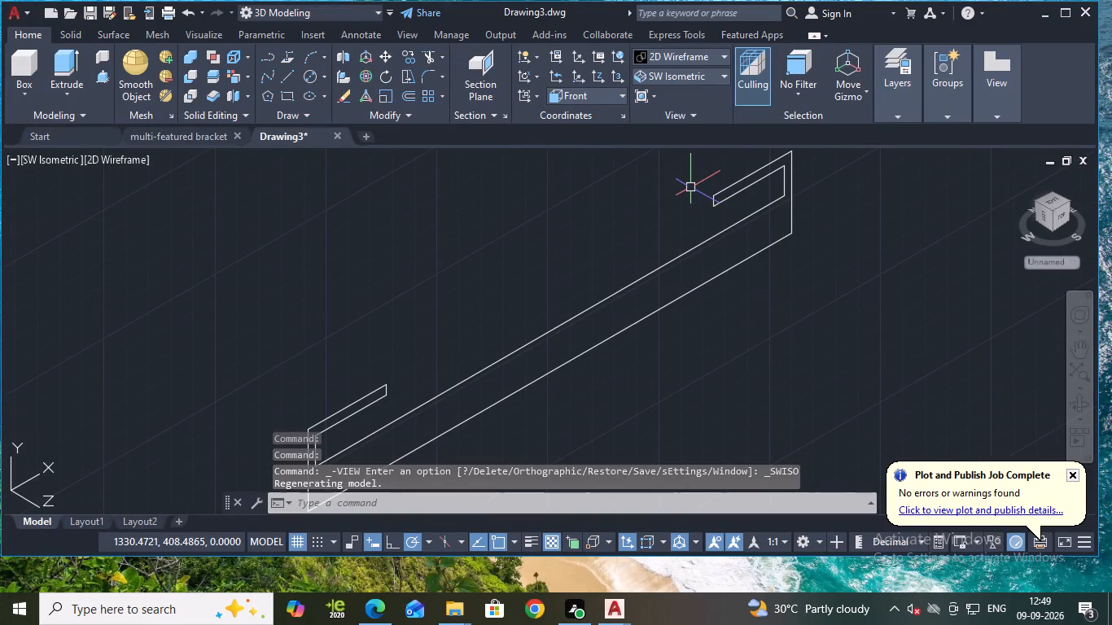
scroll(711, 259, "down", 1)
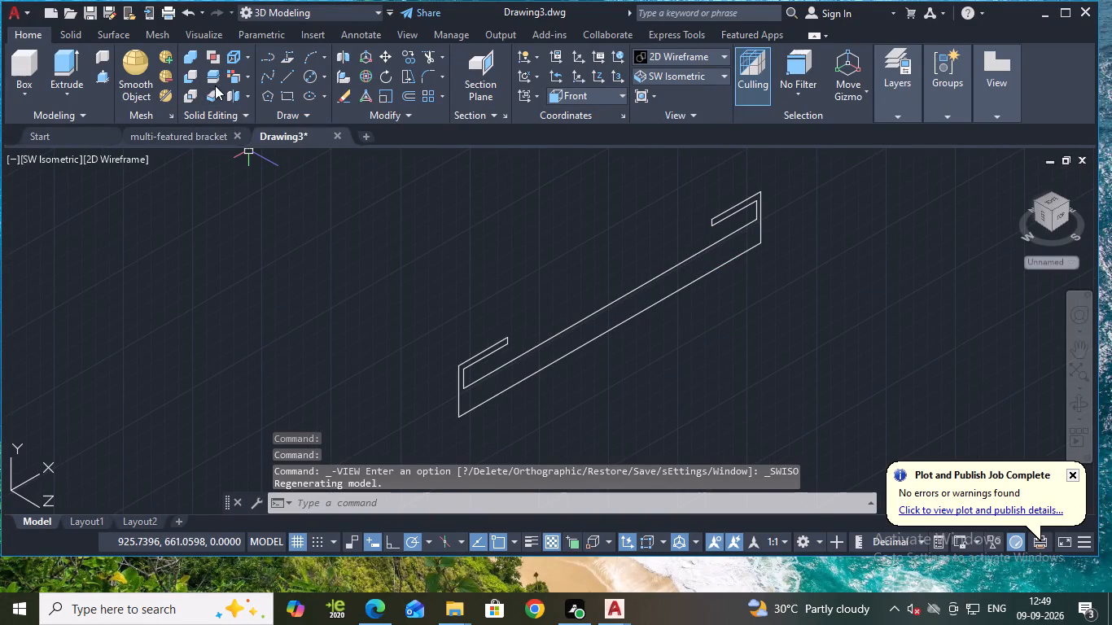
left_click(93, 77)
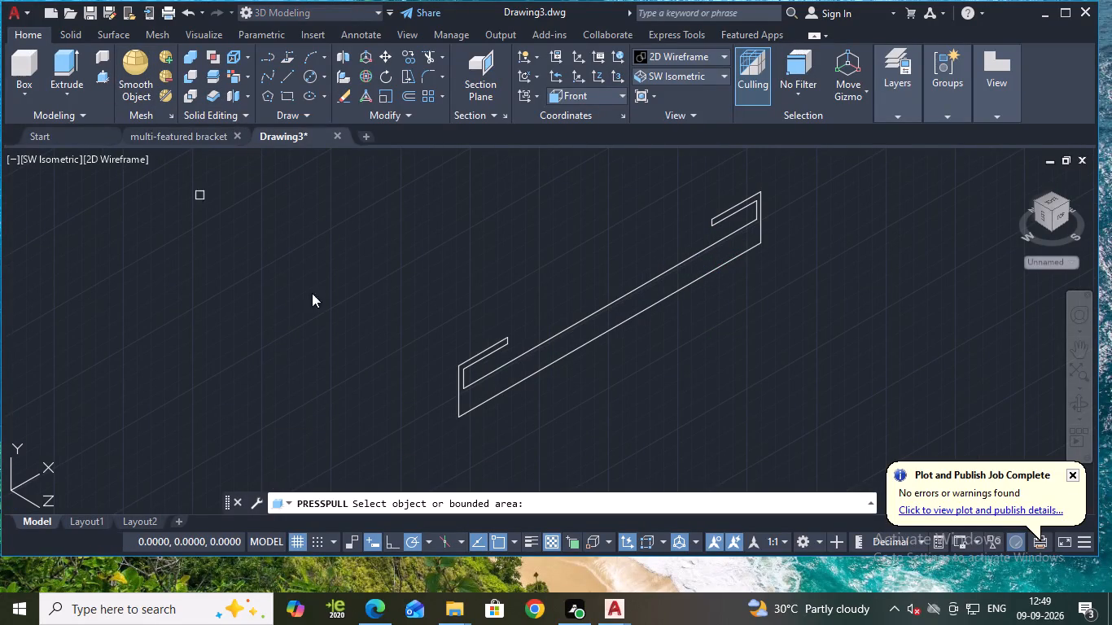
left_click(494, 387)
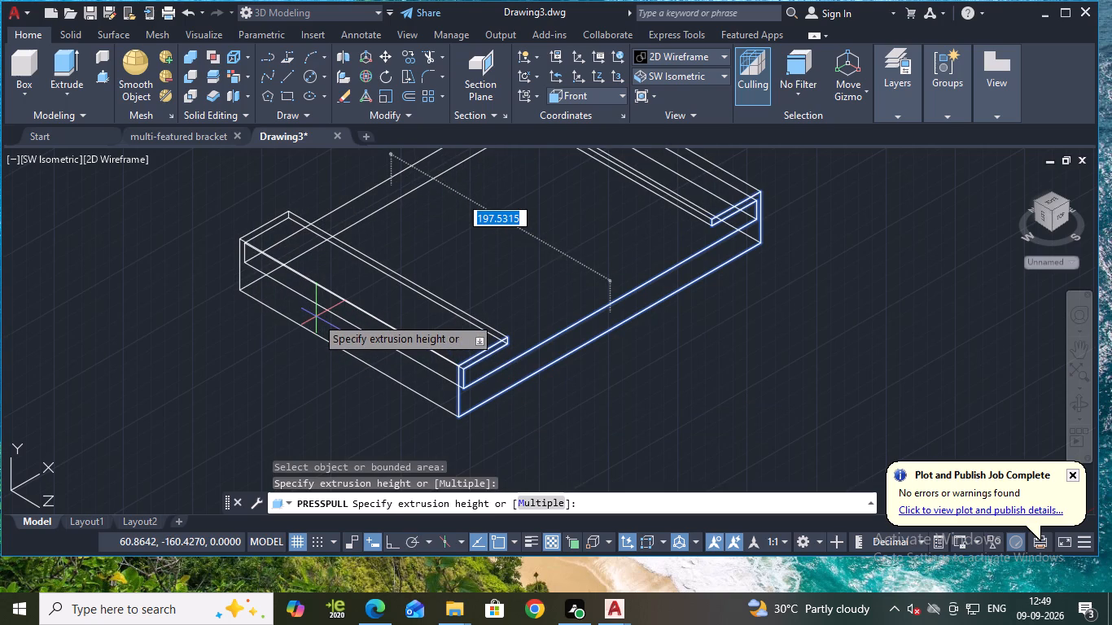
type("248")
key("Return")
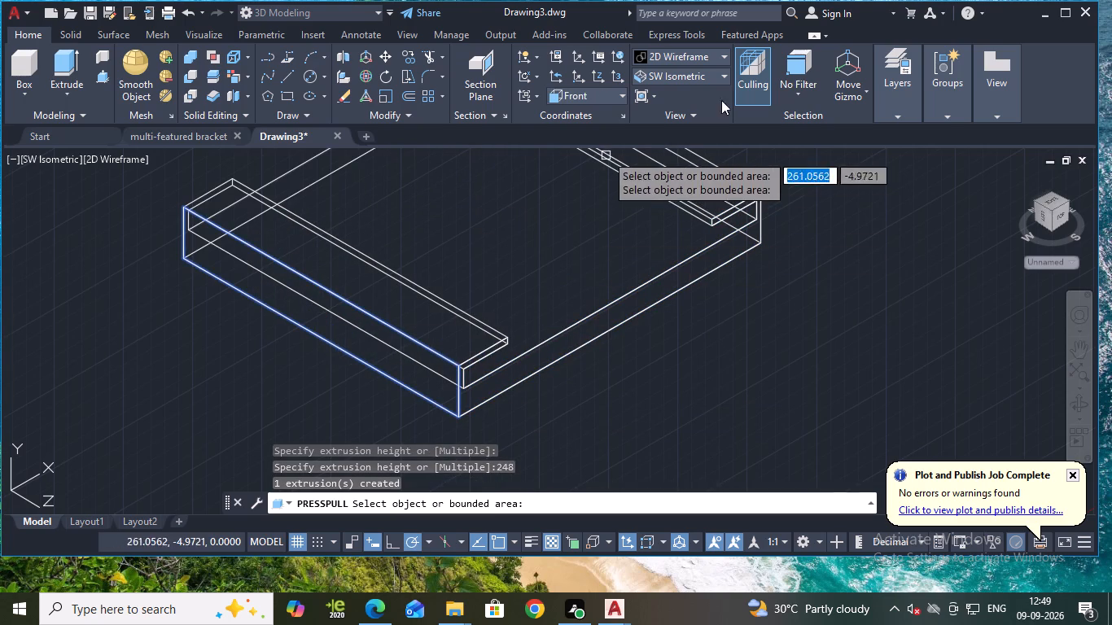
Display the solid in the Shades of Gray visual style and switch to the Top view.
left_click(694, 55)
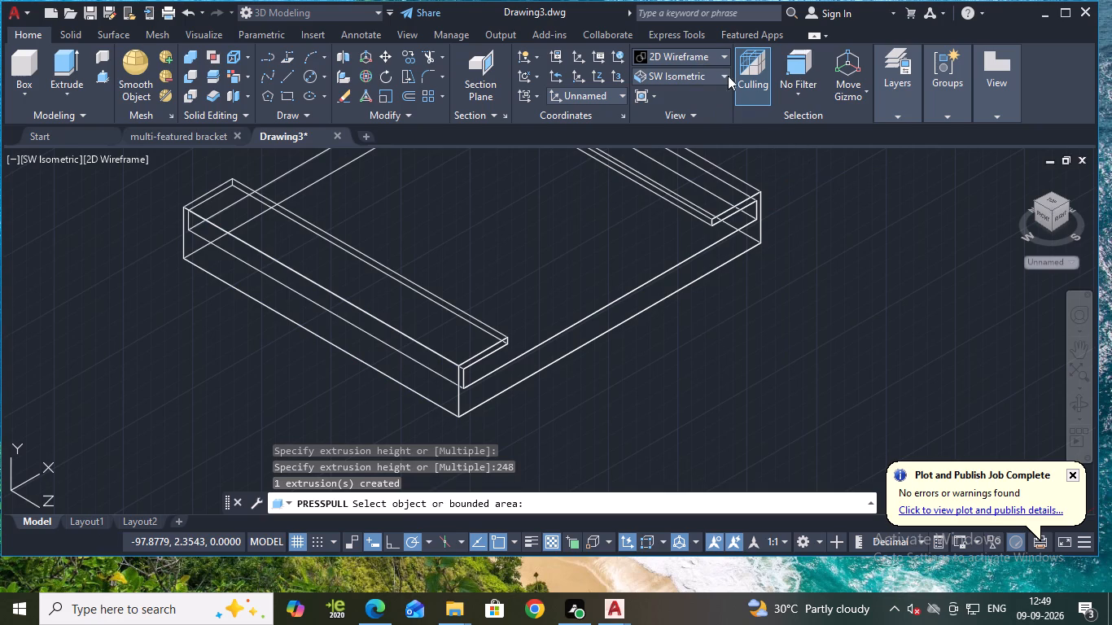
left_click(814, 142)
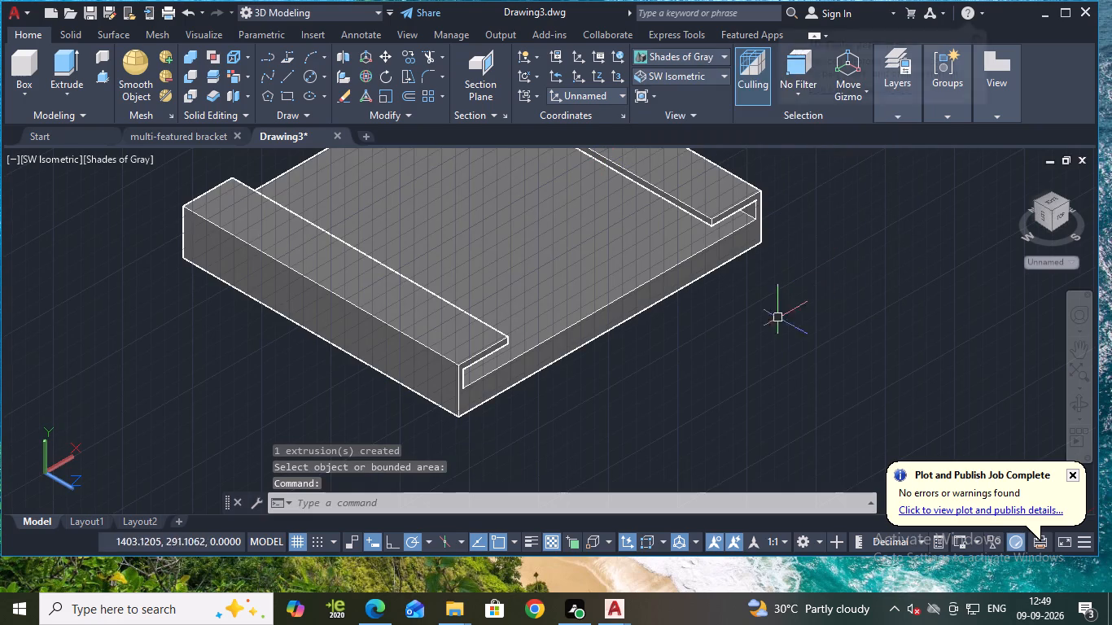
left_click(685, 78)
left_click(658, 95)
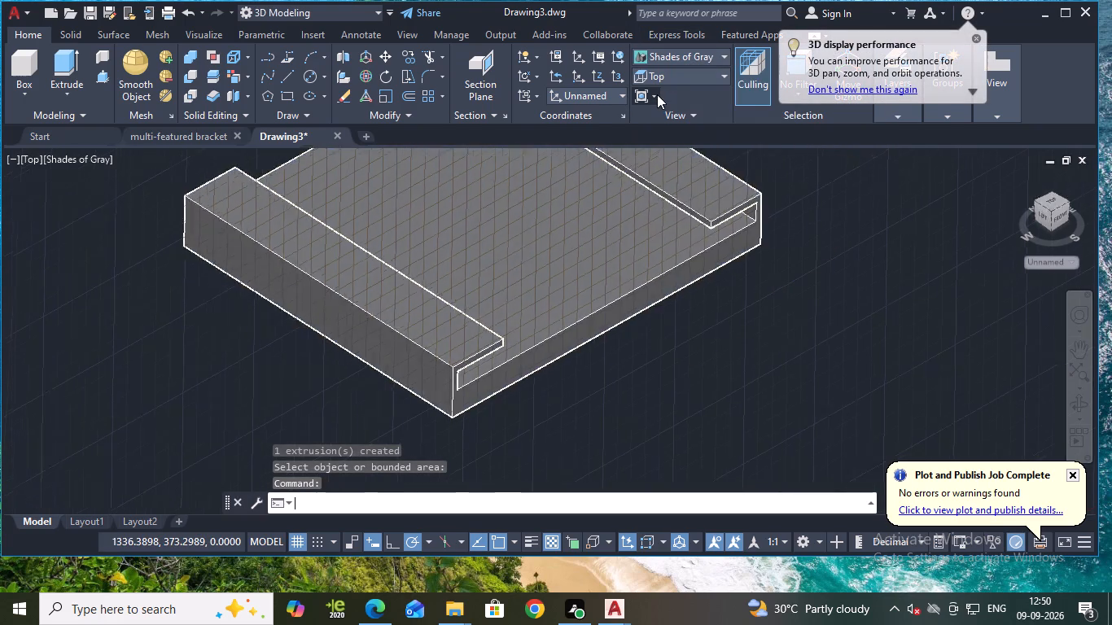
scroll(798, 318, "down", 1)
middle_click_drag(799, 326, 746, 281)
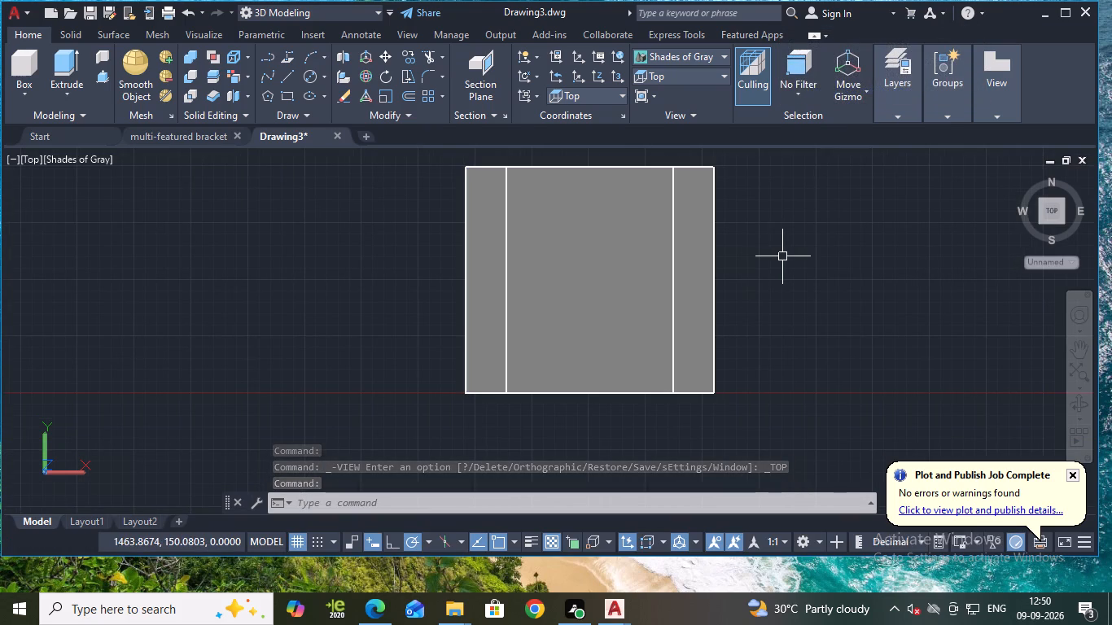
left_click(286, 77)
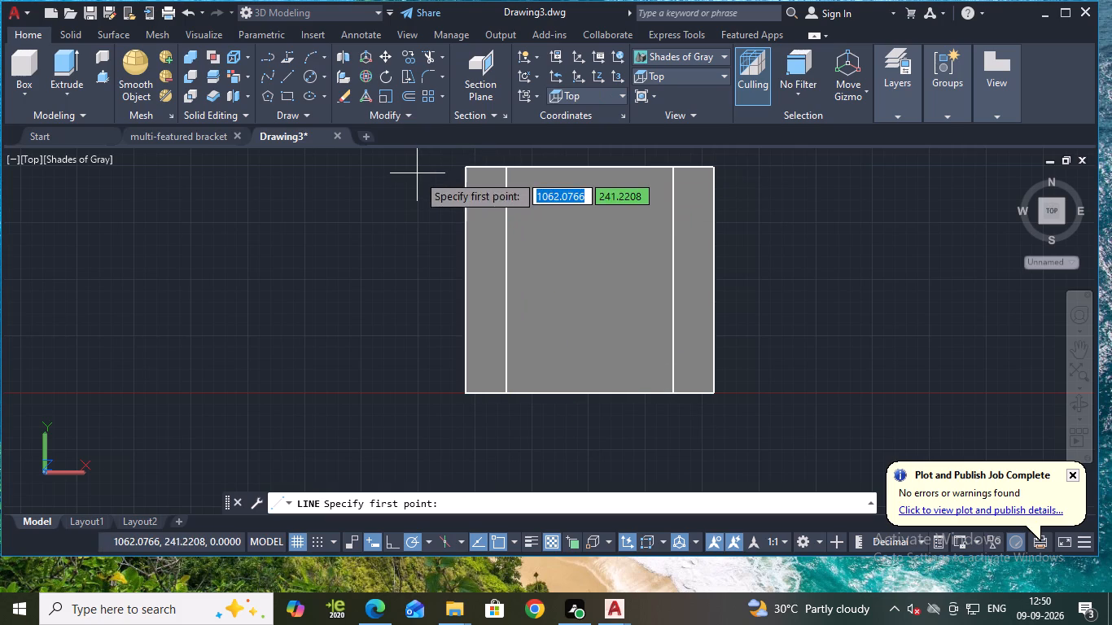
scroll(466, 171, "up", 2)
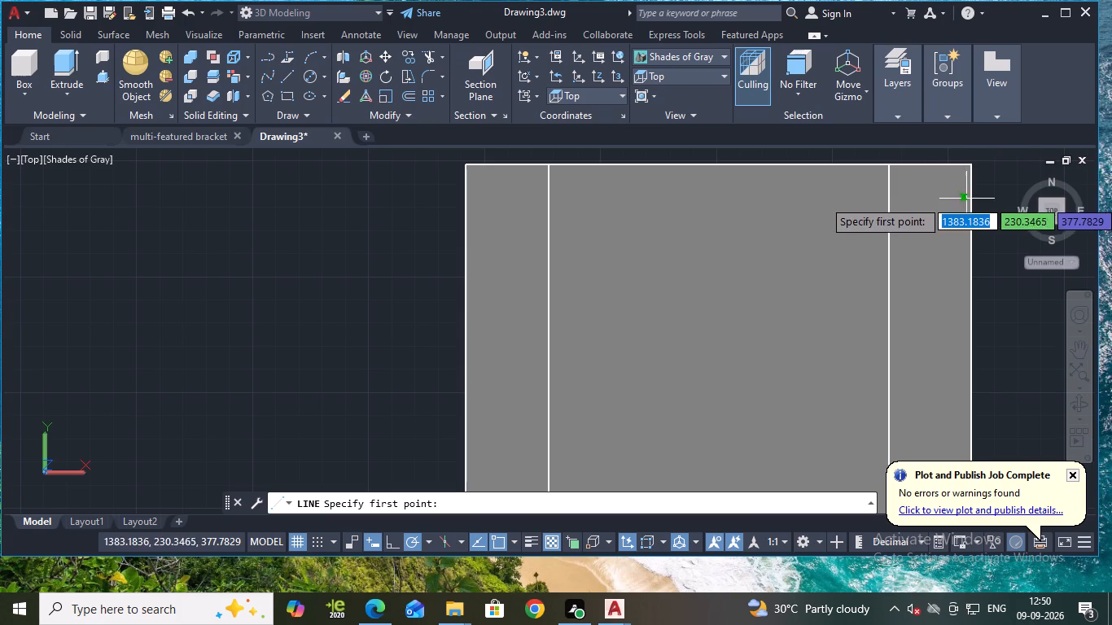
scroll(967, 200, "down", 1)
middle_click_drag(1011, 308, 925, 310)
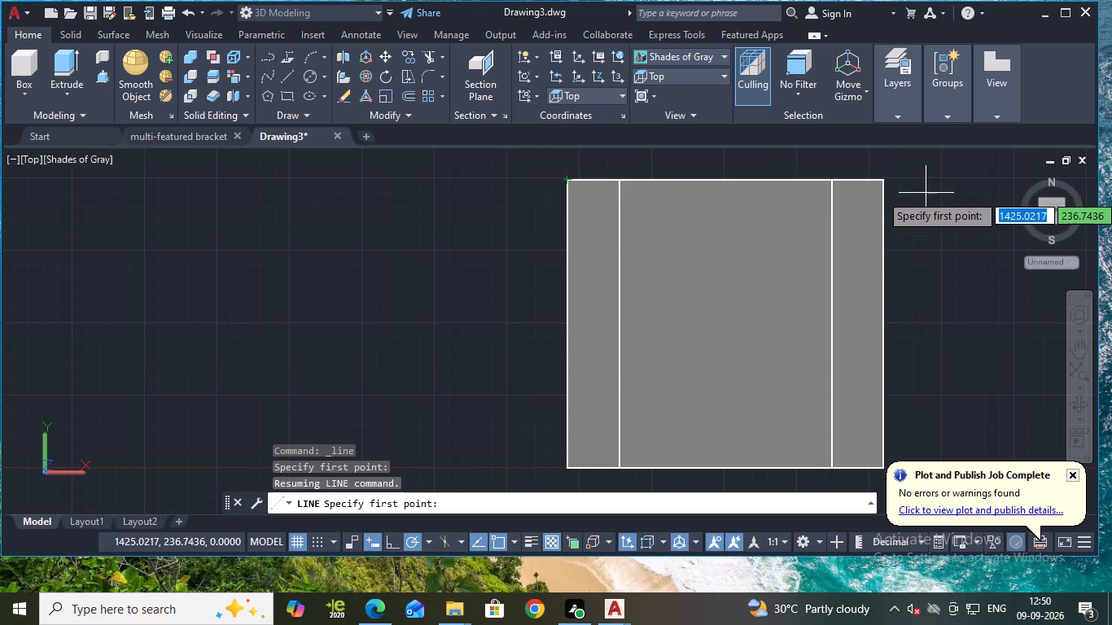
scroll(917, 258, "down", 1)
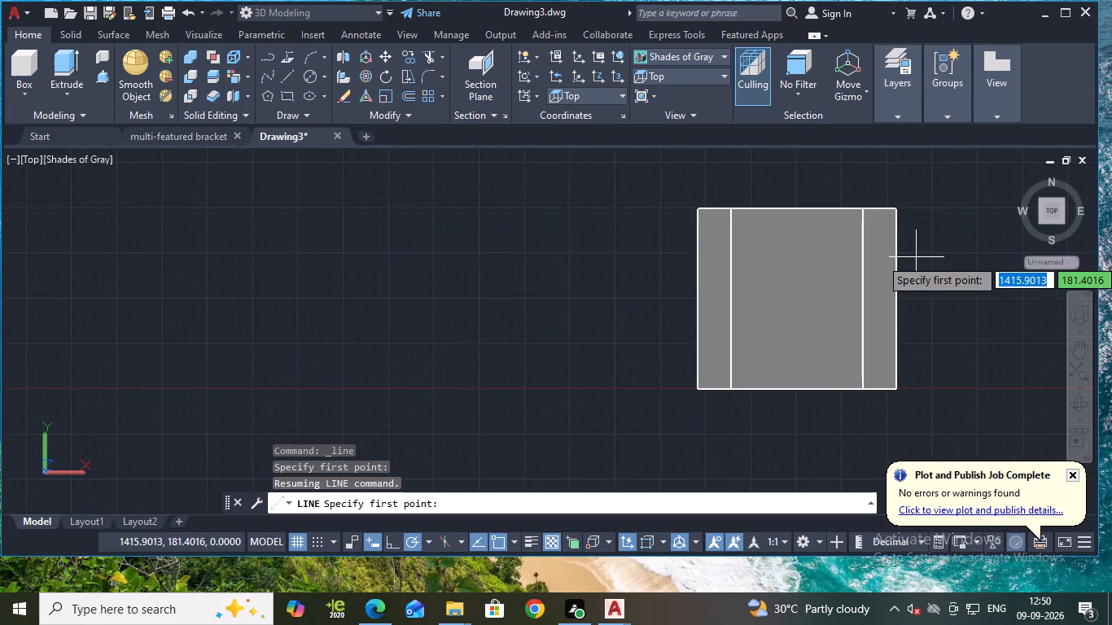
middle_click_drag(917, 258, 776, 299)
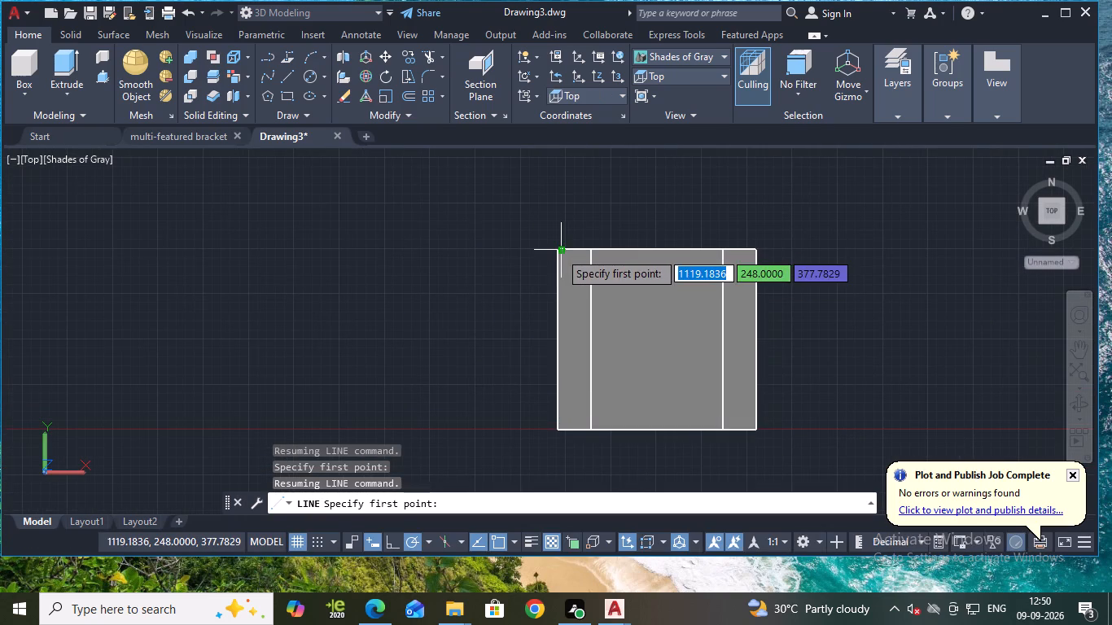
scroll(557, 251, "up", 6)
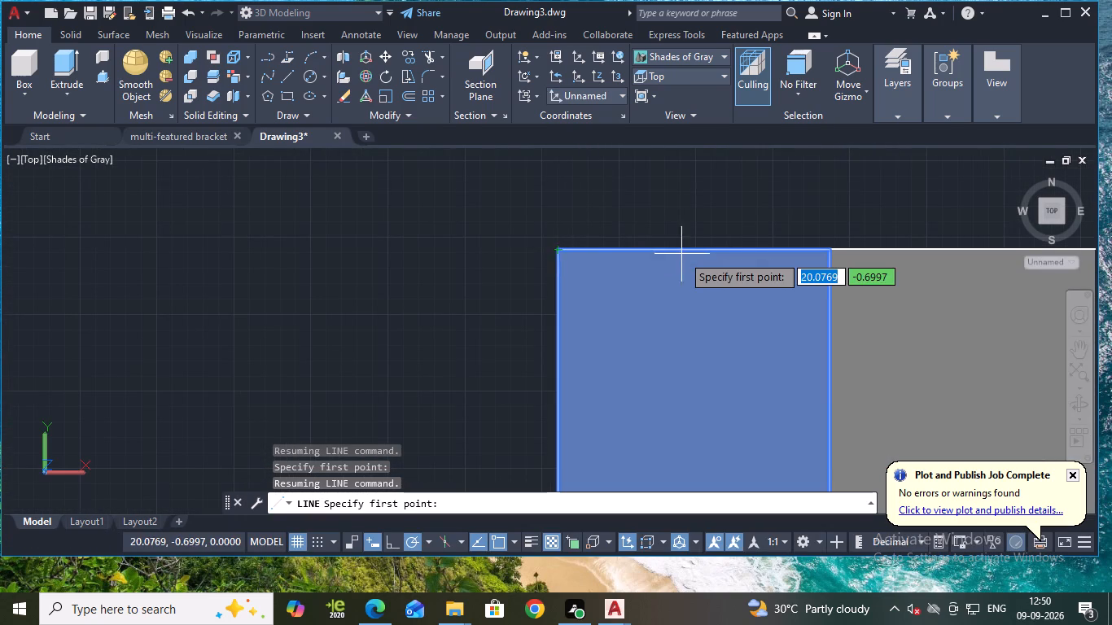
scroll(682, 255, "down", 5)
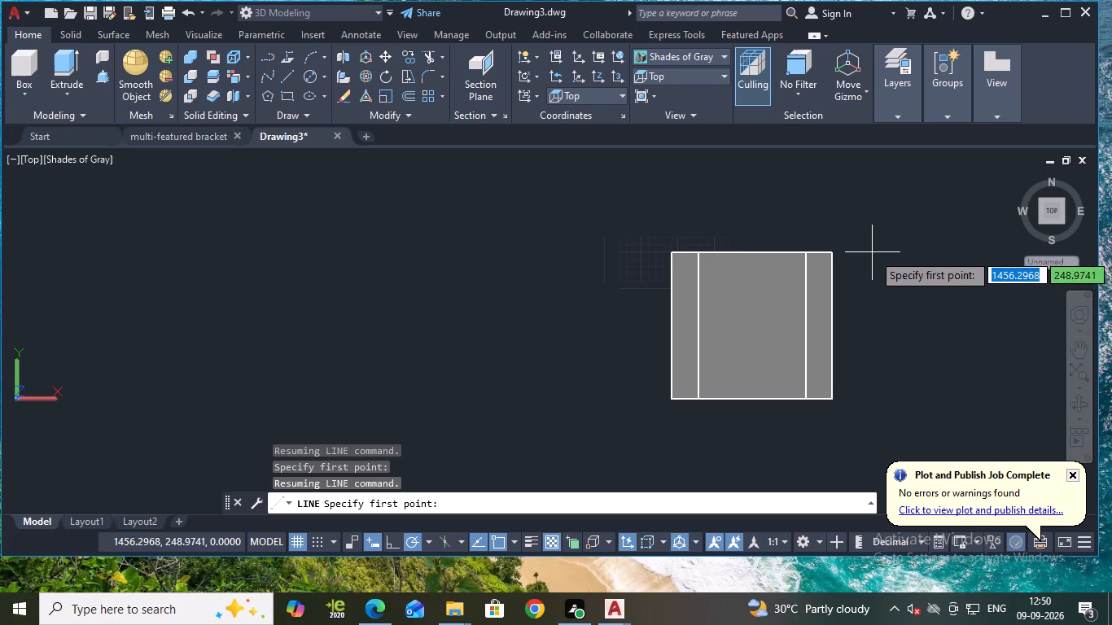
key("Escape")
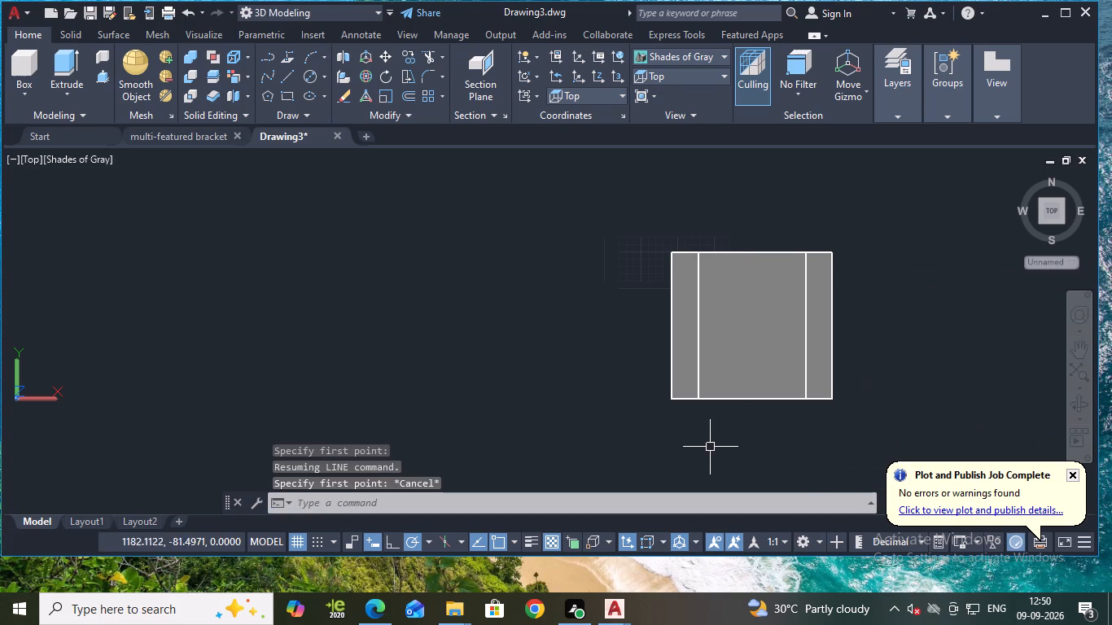
Draw a line lengthwise on the -X flange's top face, starting 22 units from the front outer corner, about 263 units at 180°, past the back edge.
middle_click_drag(708, 448, 715, 429, "shift")
scroll(848, 356, "down", 1)
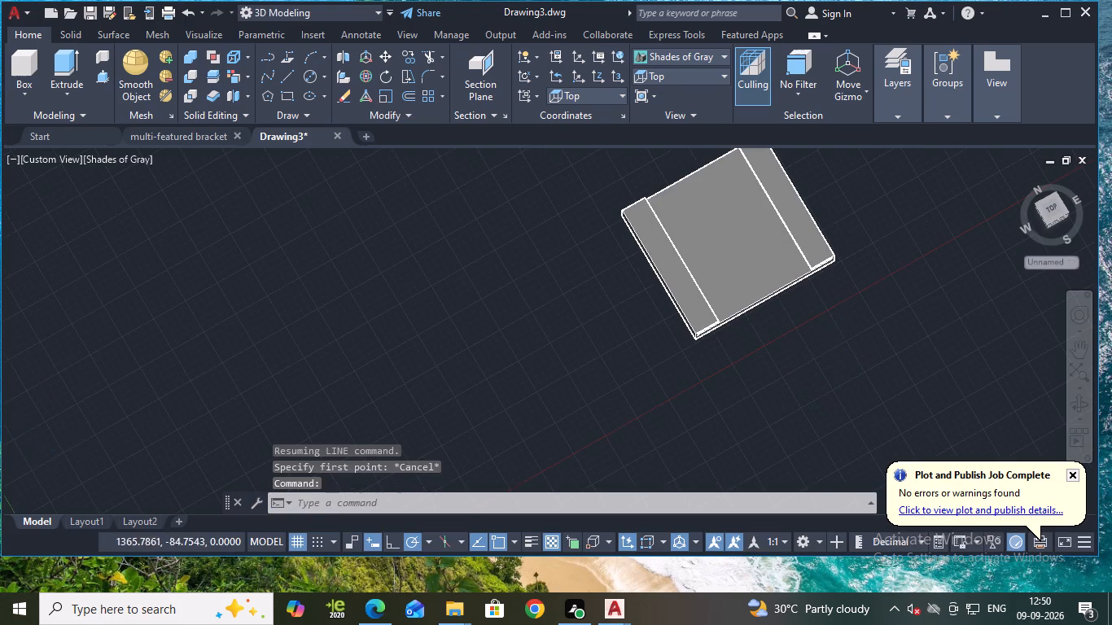
middle_click_drag(843, 348, 850, 410)
middle_click_drag(836, 400, 812, 330, "shift")
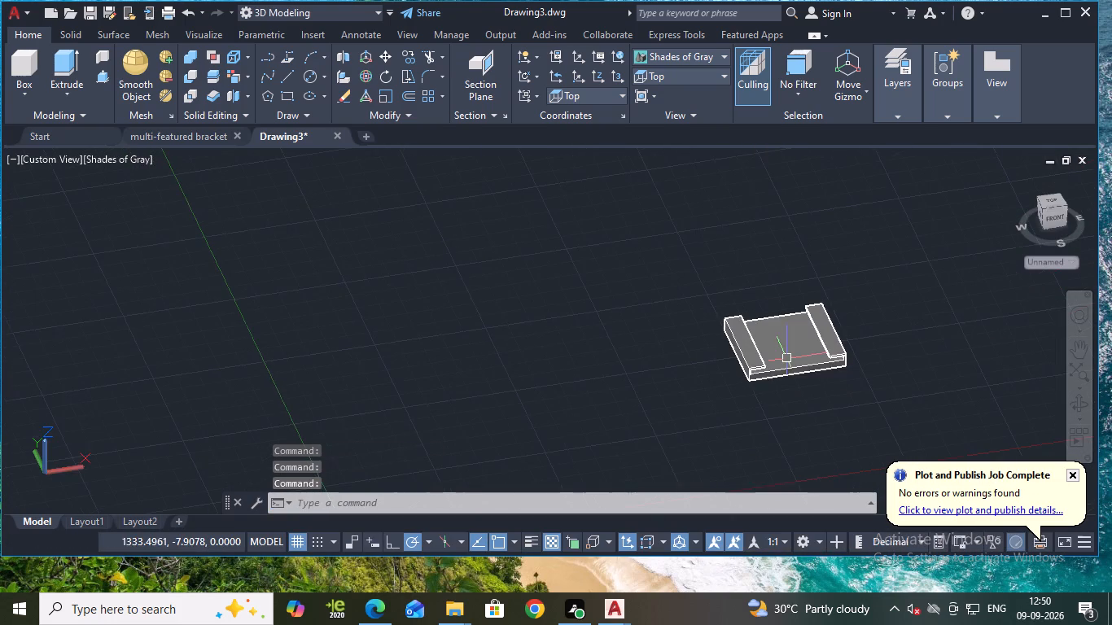
scroll(782, 368, "up", 3)
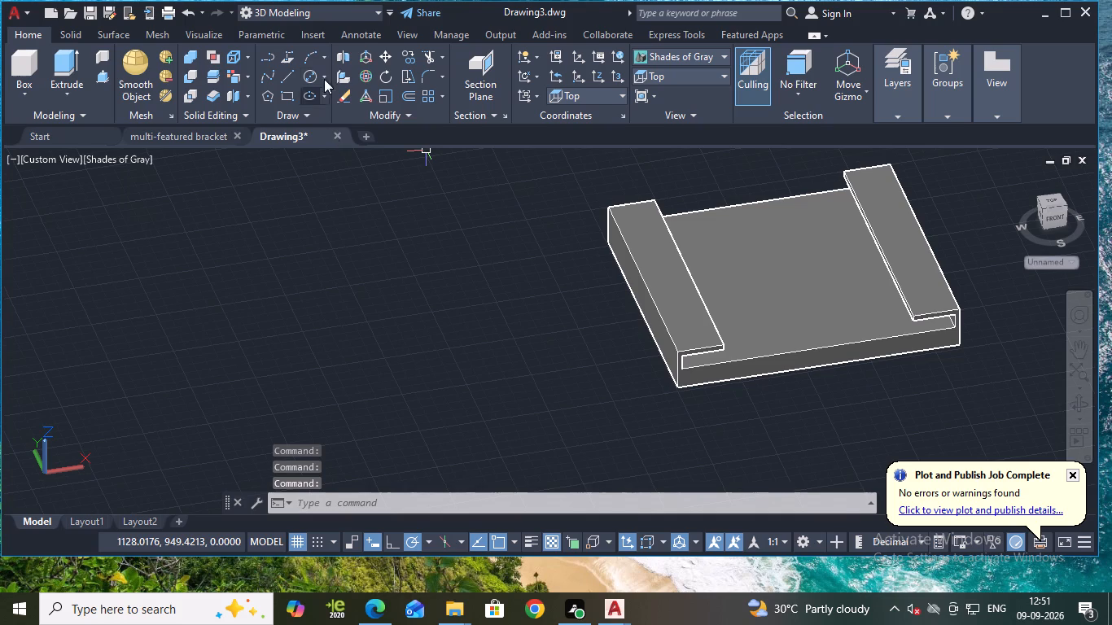
left_click(291, 75)
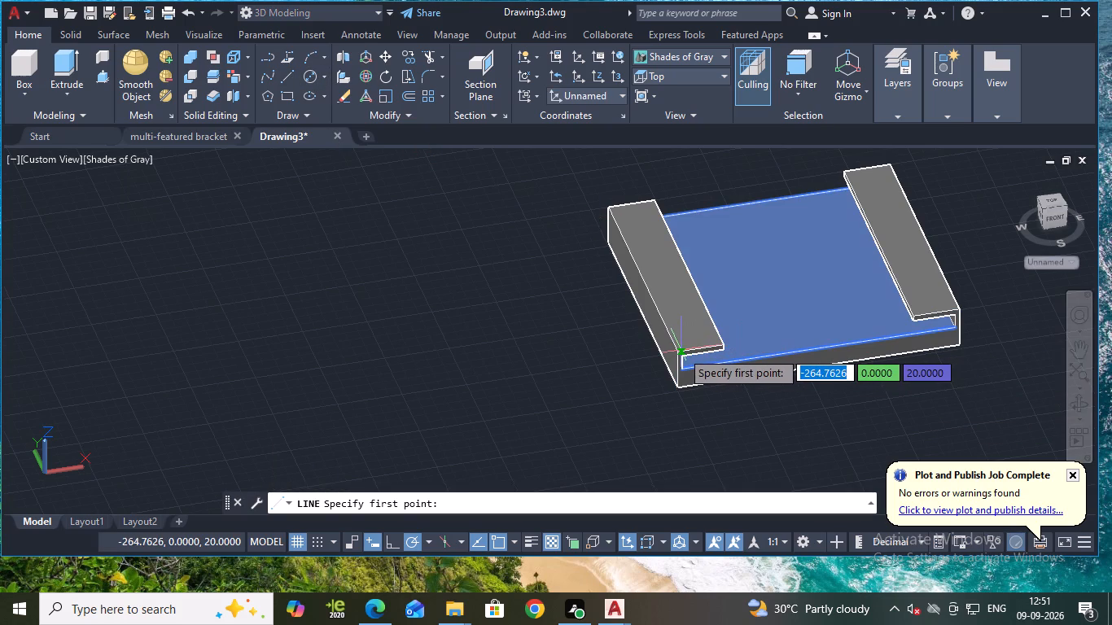
scroll(679, 351, "up", 3)
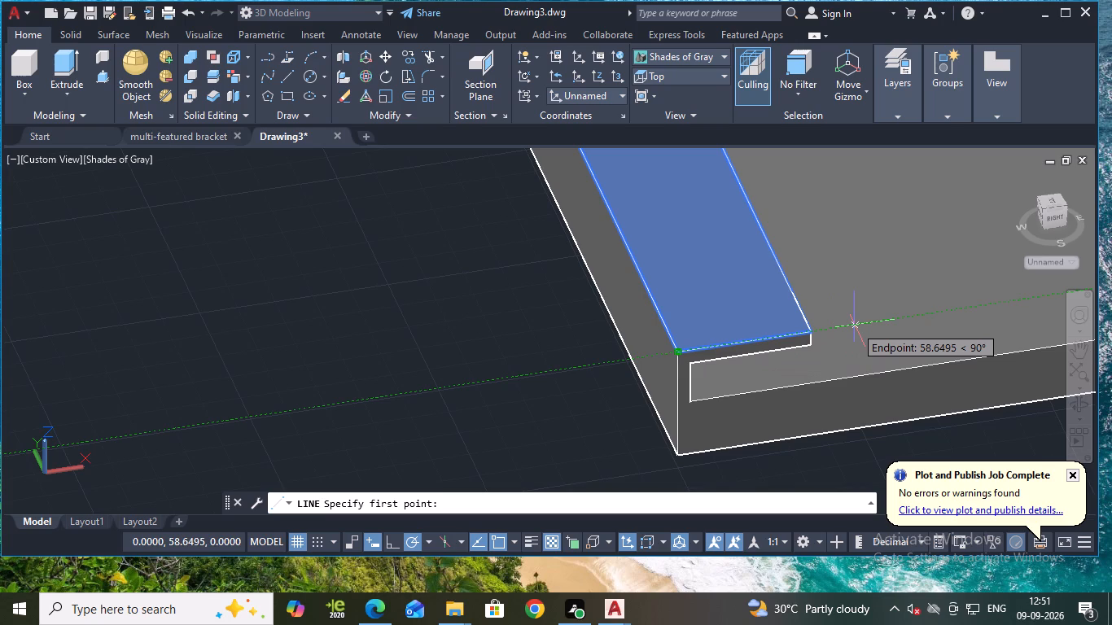
type("22")
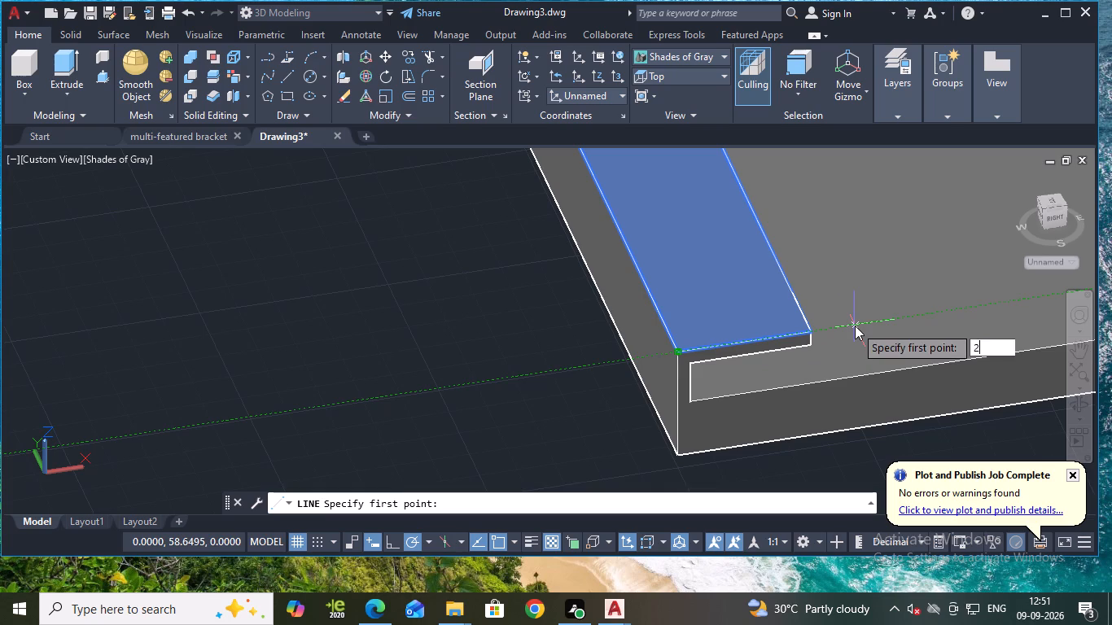
key("Return")
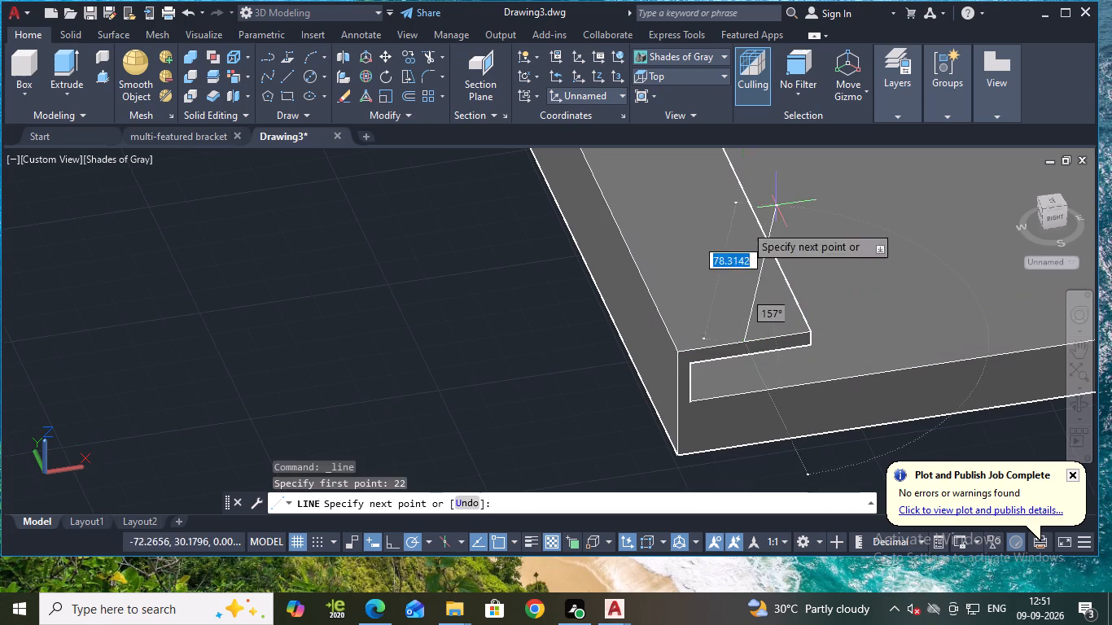
middle_click_drag(704, 240, 781, 348)
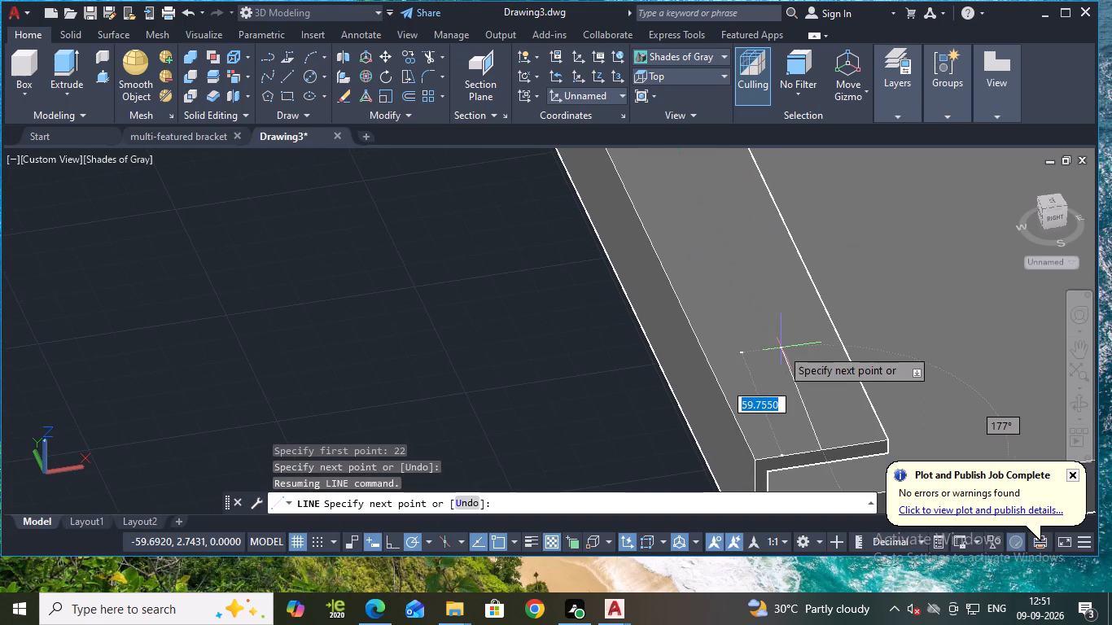
scroll(751, 311, "down", 3)
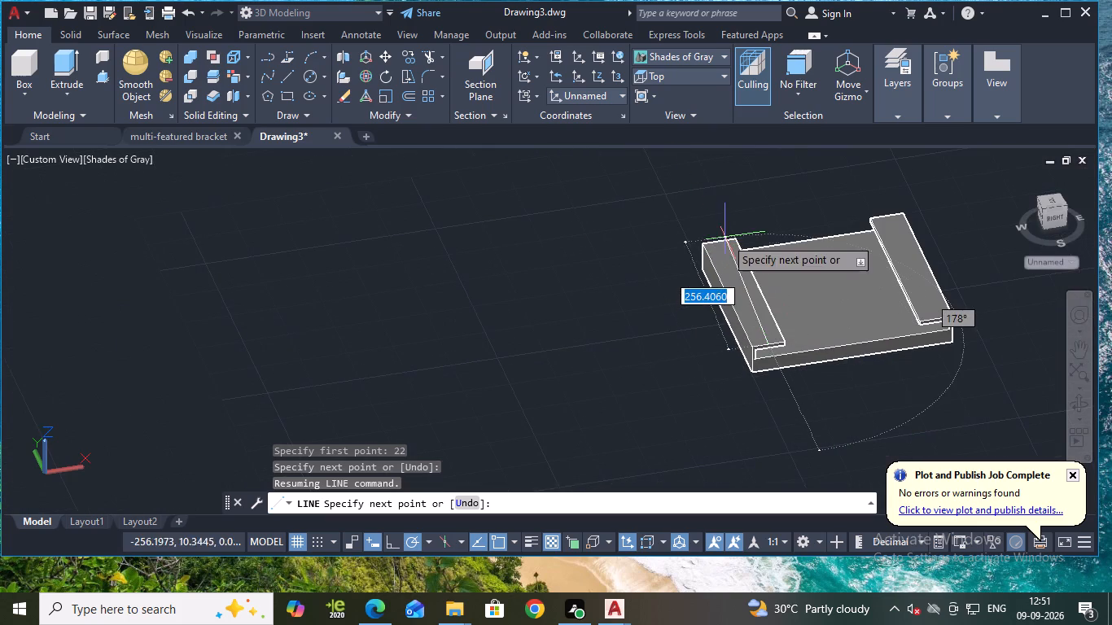
scroll(720, 241, "up", 2)
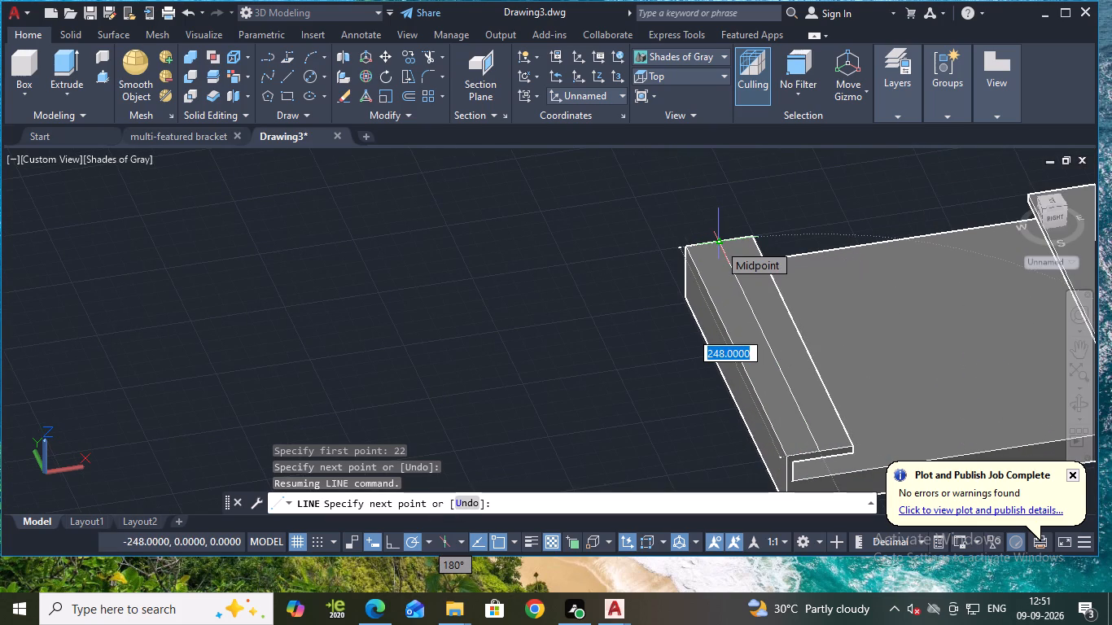
scroll(723, 244, "up", 2)
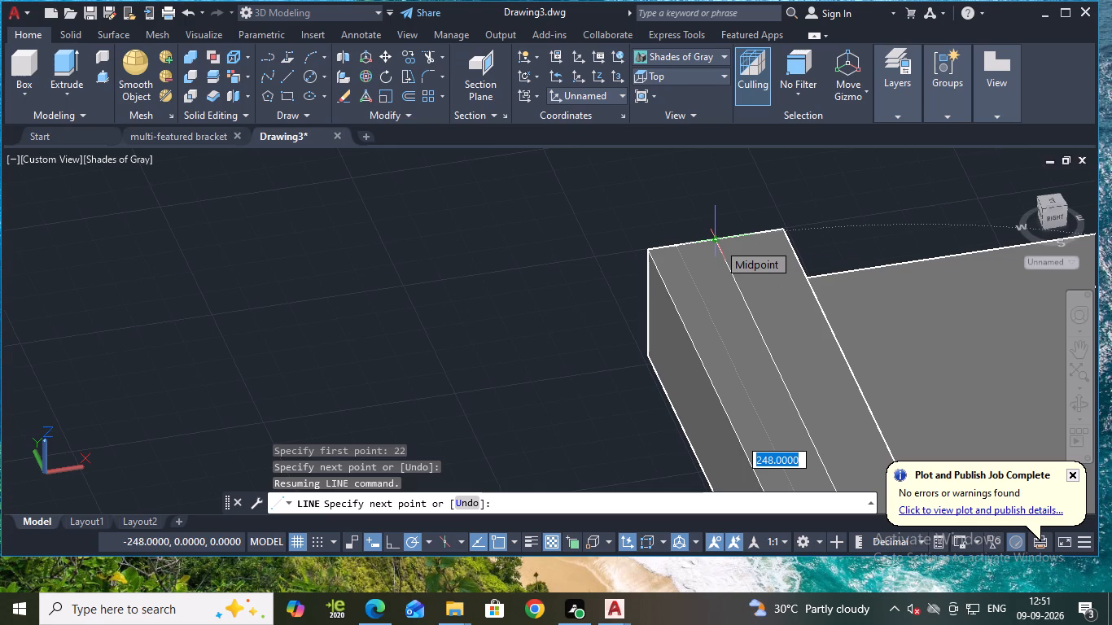
scroll(723, 244, "down", 2)
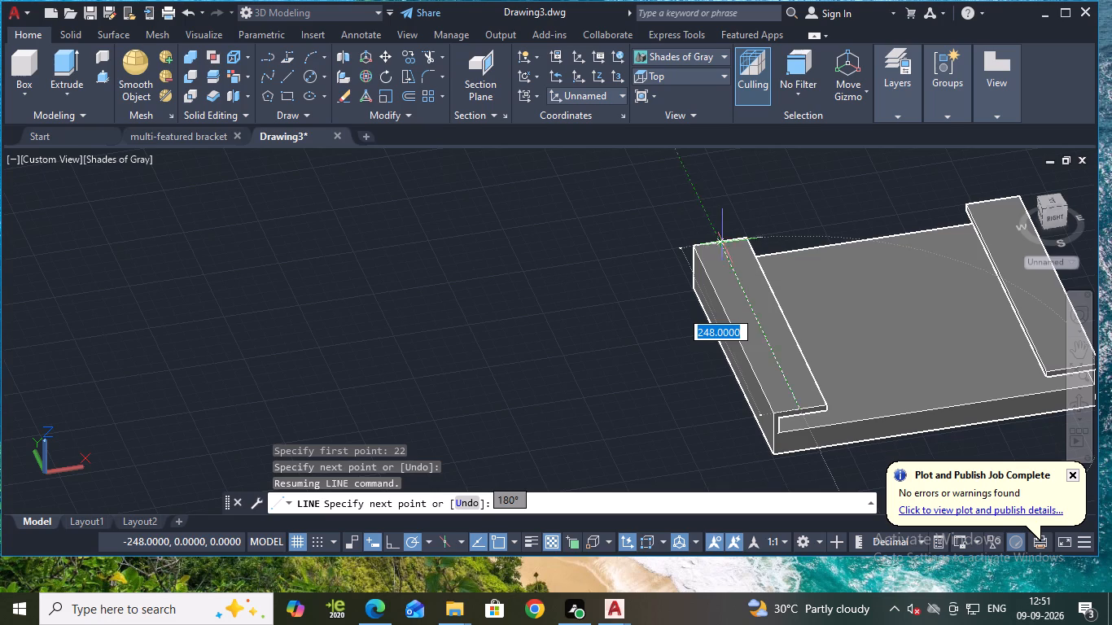
scroll(723, 244, "up", 1)
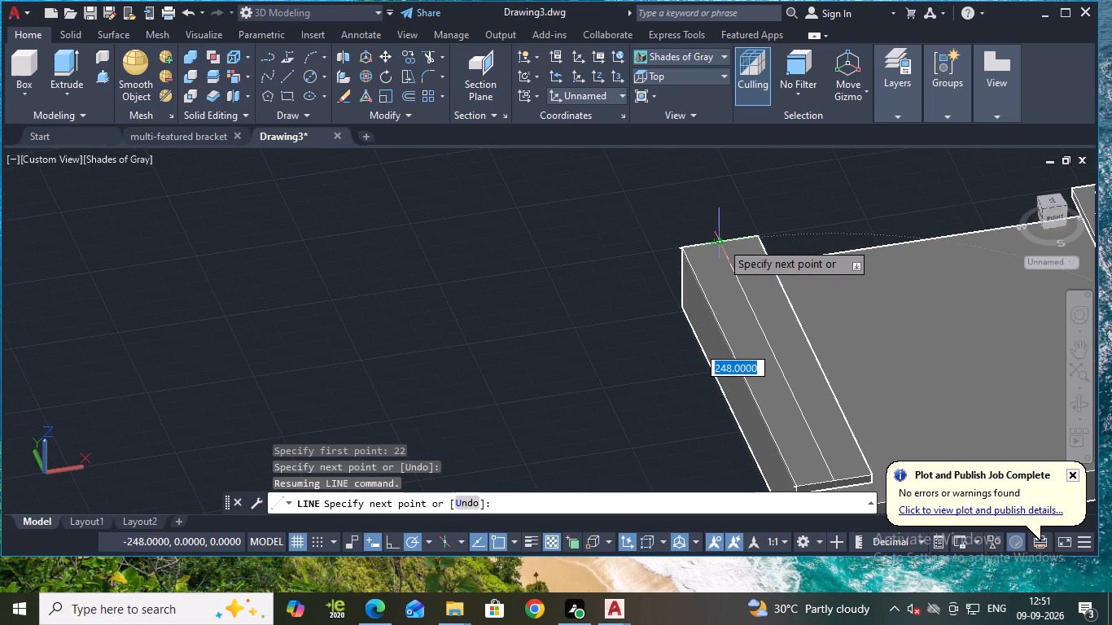
scroll(722, 242, "up", 3)
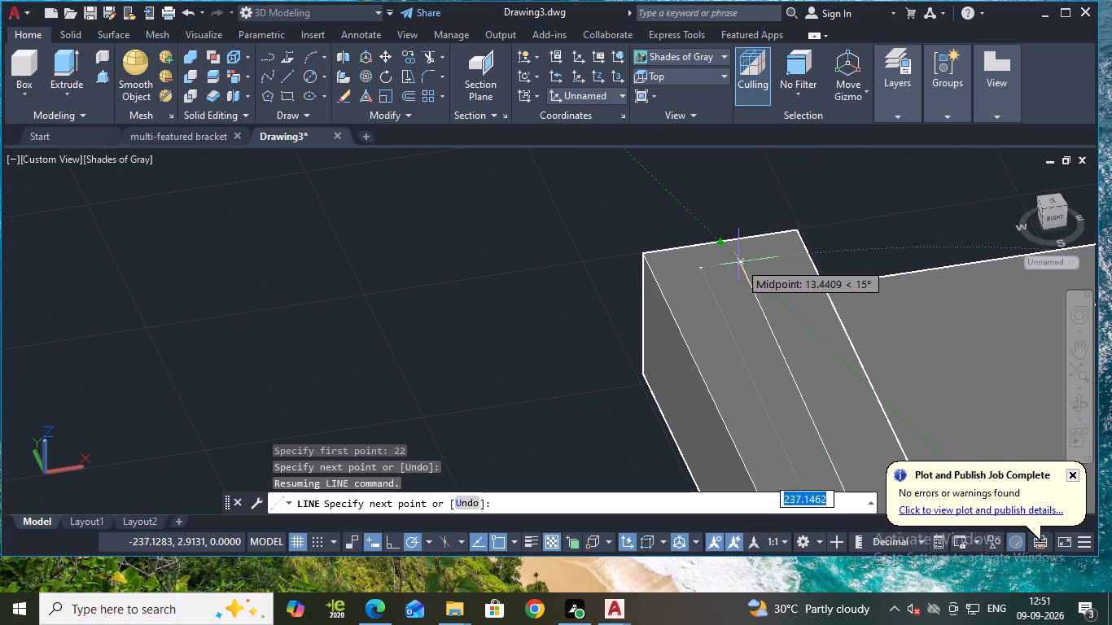
left_click(705, 212)
key("Escape")
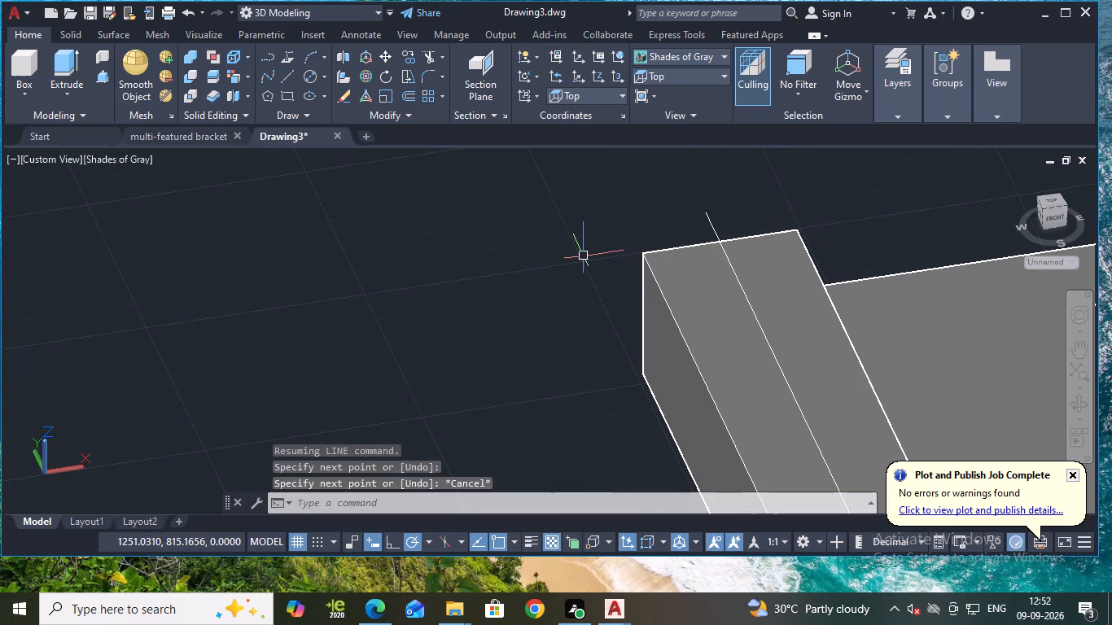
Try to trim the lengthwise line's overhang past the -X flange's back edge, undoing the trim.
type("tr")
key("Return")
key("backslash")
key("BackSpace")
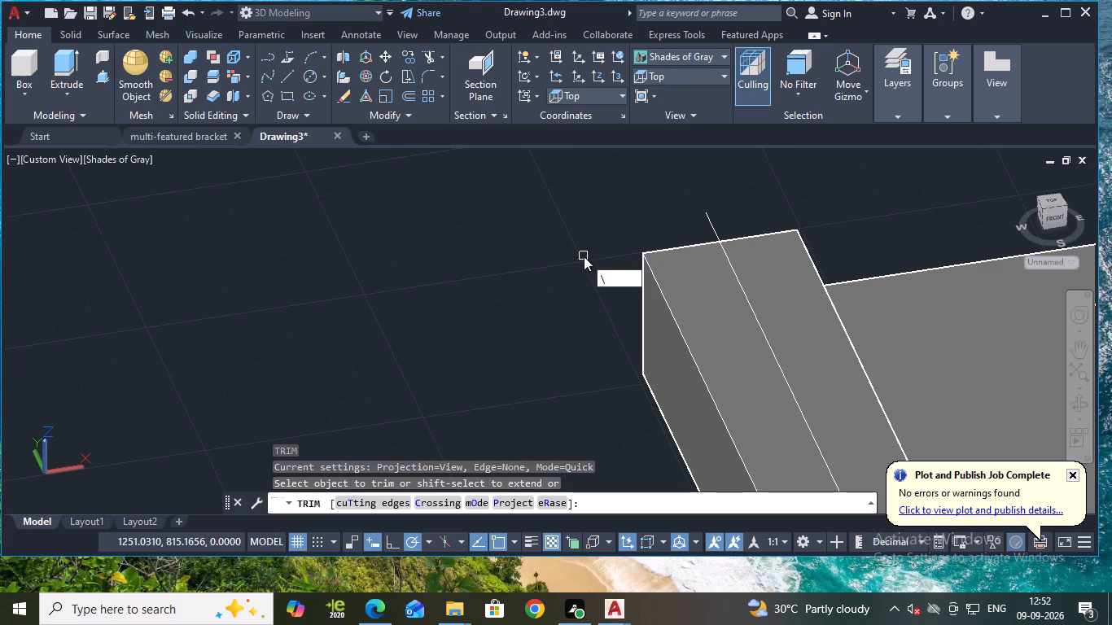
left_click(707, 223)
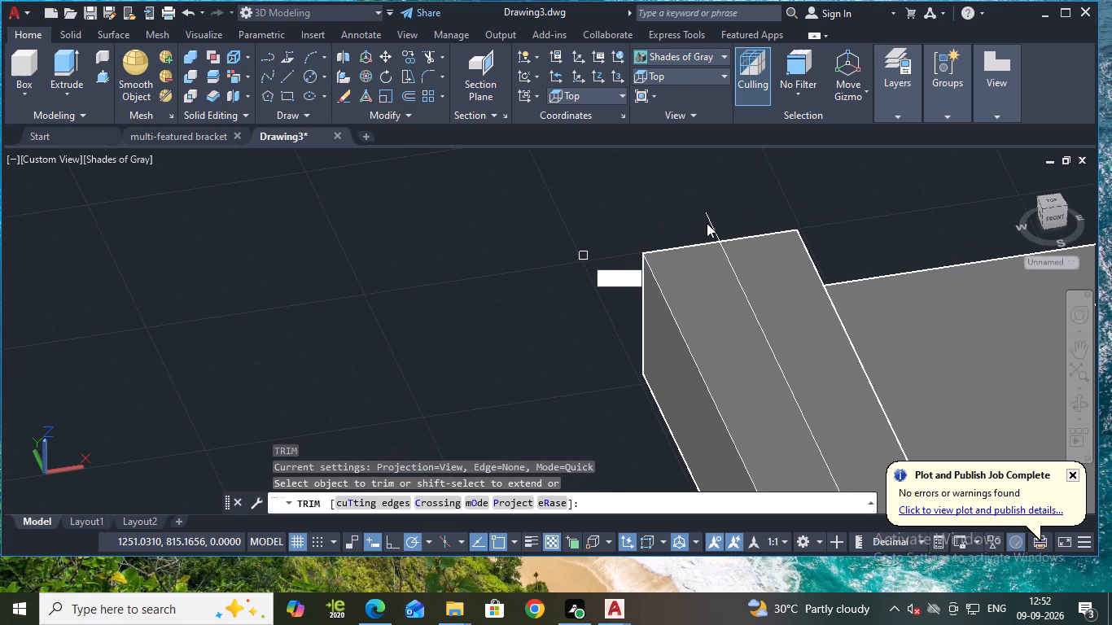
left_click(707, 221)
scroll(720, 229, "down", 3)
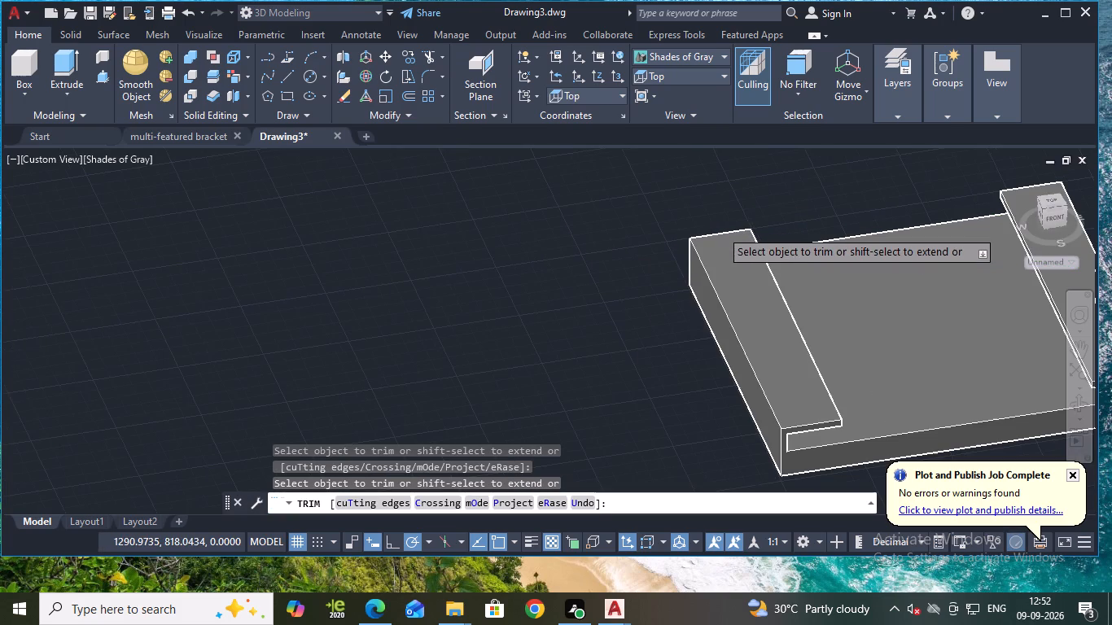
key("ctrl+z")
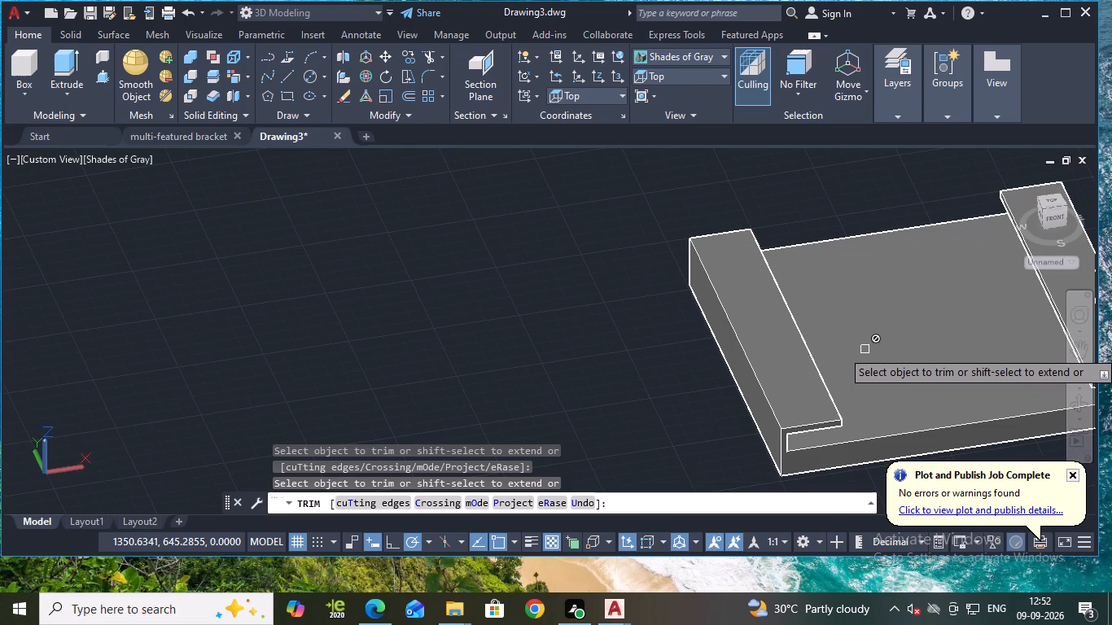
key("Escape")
Examine the -X flange, its lengthwise line and the overhang at the back edge from several angles.
scroll(576, 382, "down", 1)
middle_click_drag(573, 401, 558, 374, "shift")
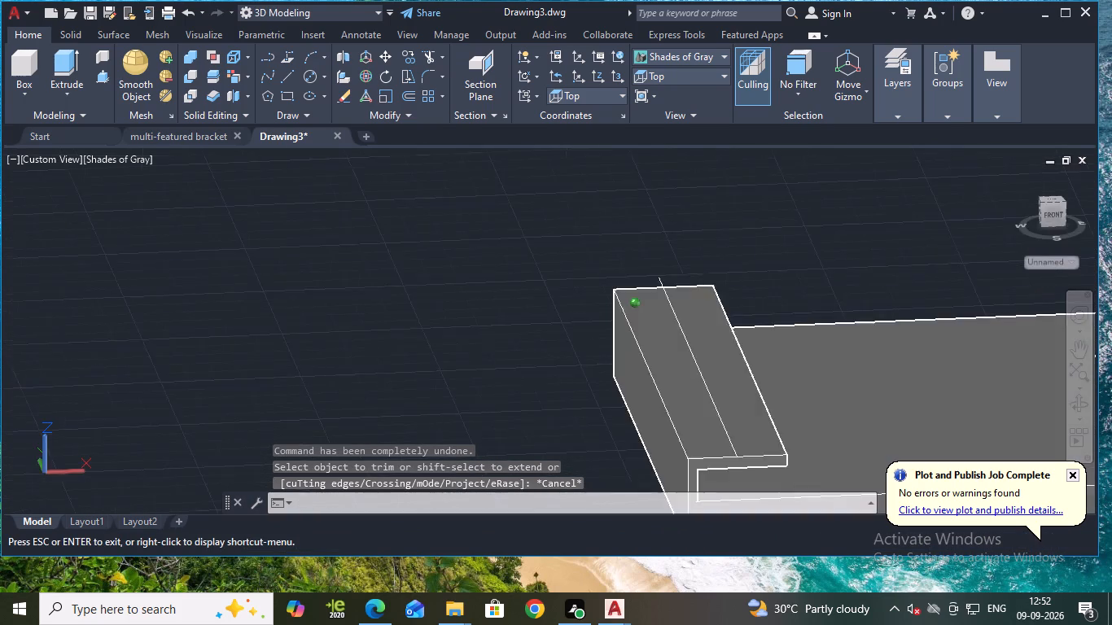
middle_click_drag(558, 374, 547, 377, "shift")
middle_click_drag(545, 347, 584, 275)
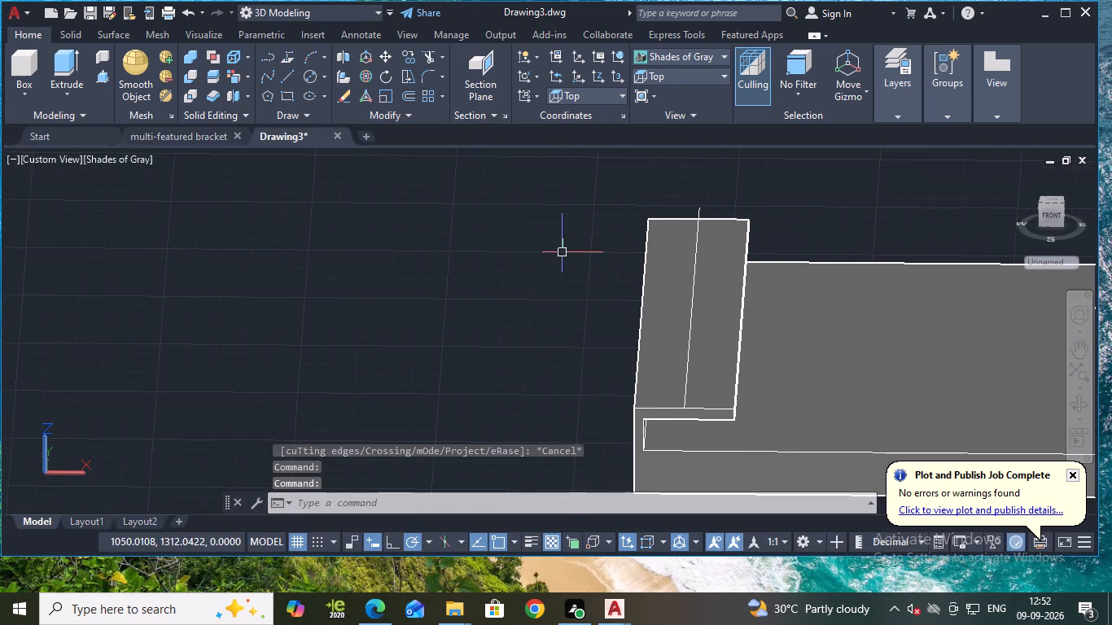
middle_click_drag(550, 251, 541, 305, "shift")
scroll(549, 248, "down", 2)
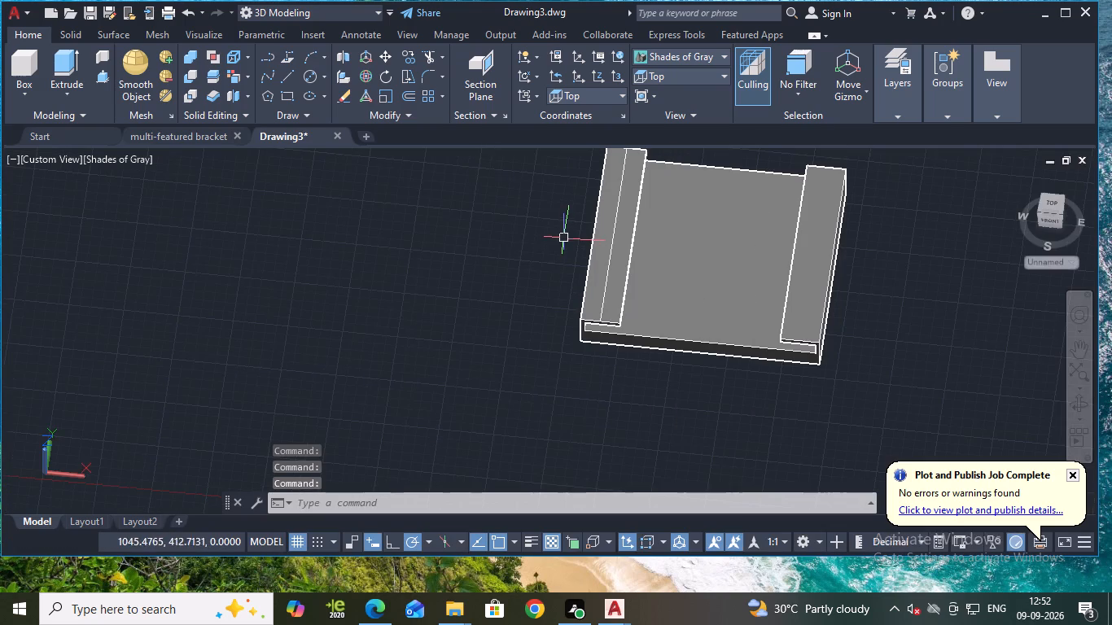
middle_click_drag(564, 238, 574, 274)
scroll(564, 257, "up", 2)
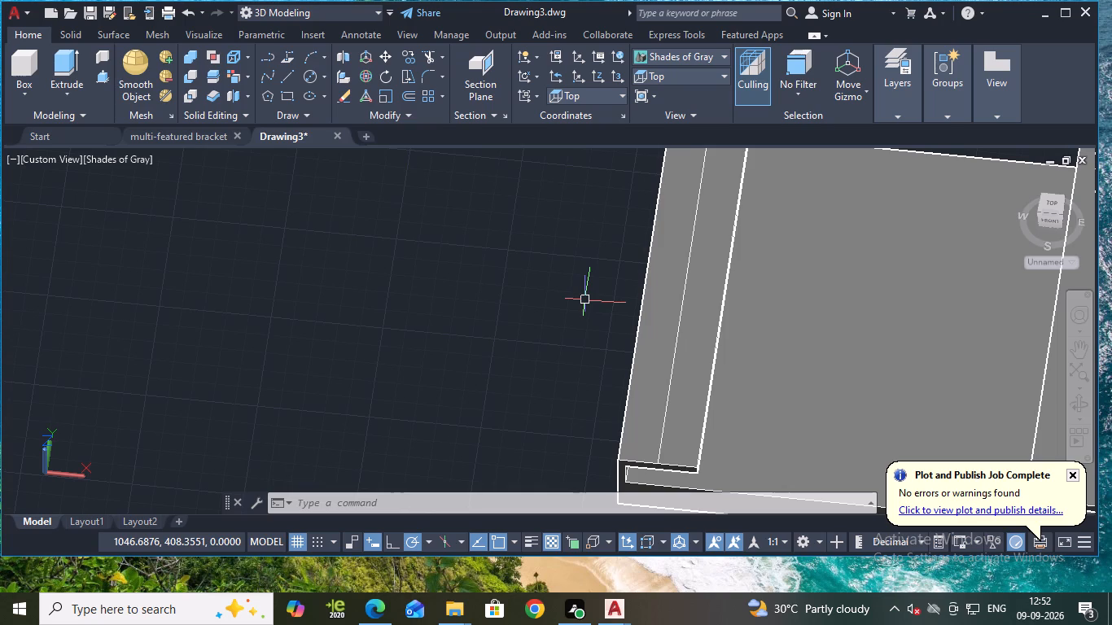
middle_click_drag(508, 323, 540, 335, "shift")
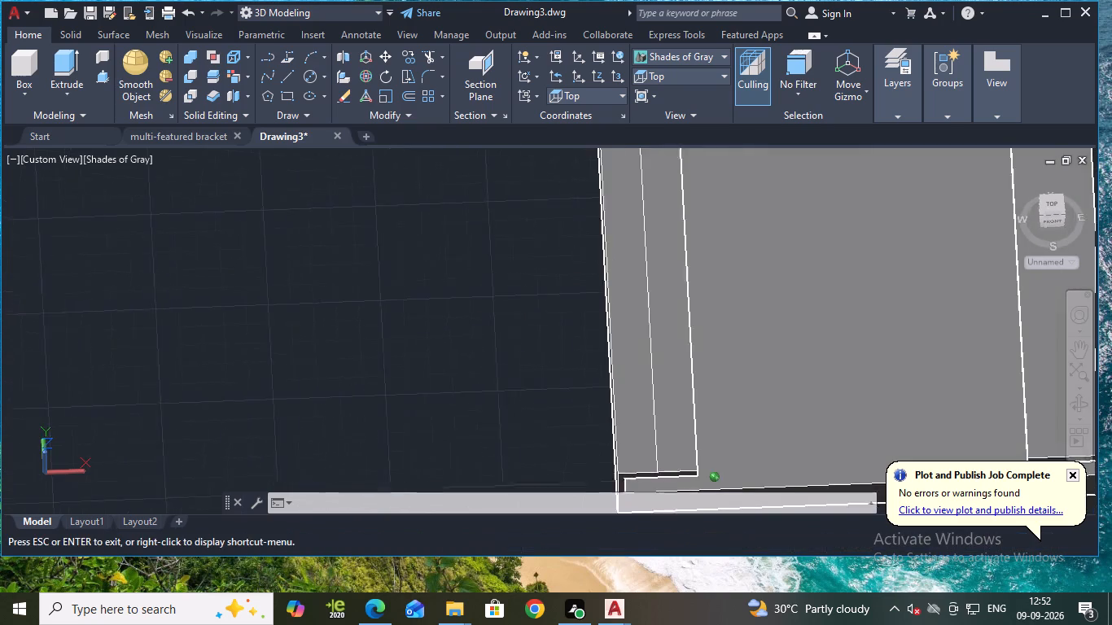
middle_click_drag(540, 335, 543, 338, "shift")
scroll(539, 339, "down", 1)
middle_click_drag(535, 384, 532, 366, "shift")
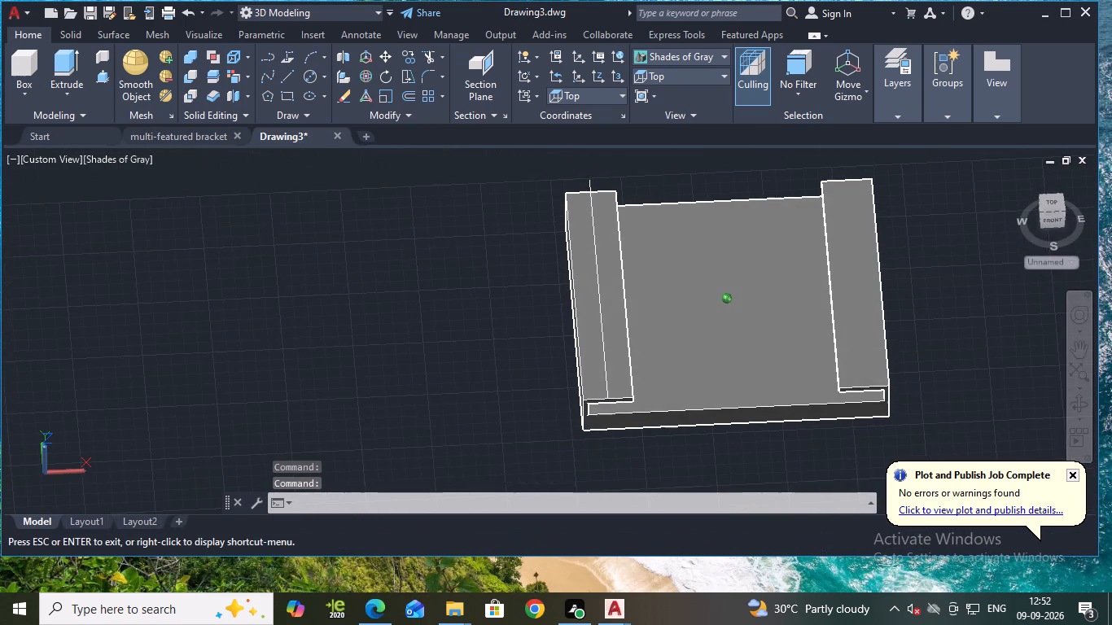
middle_click_drag(532, 366, 530, 369, "shift")
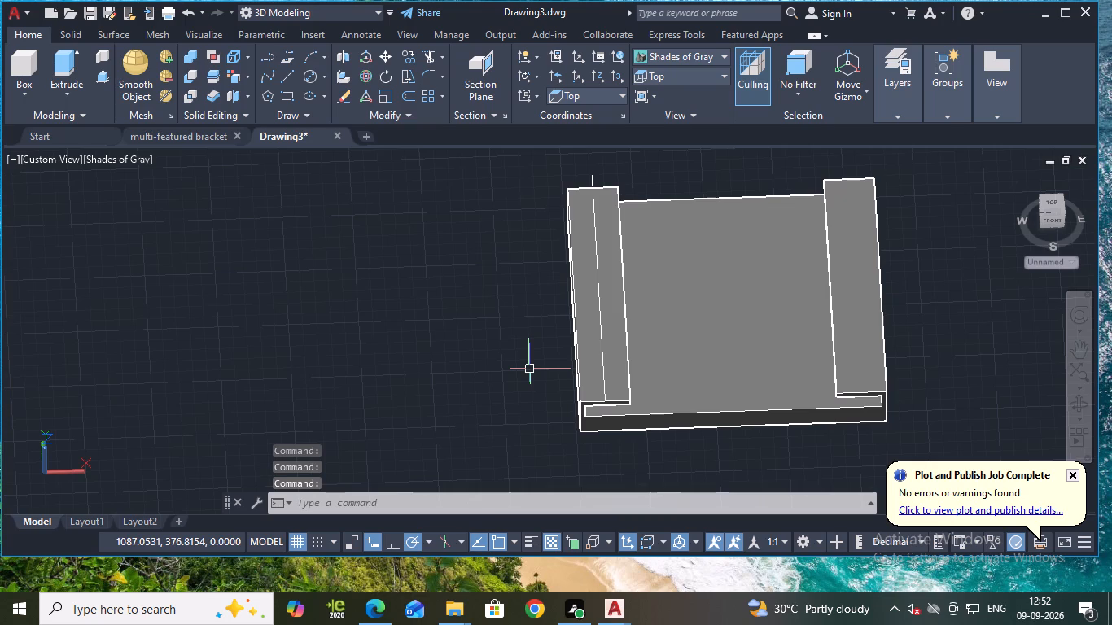
Draw a line from the -X flange's front outer top corner 40 units along its outer edge, and about 279 units at 90° across both flanges.
scroll(520, 362, "up", 1)
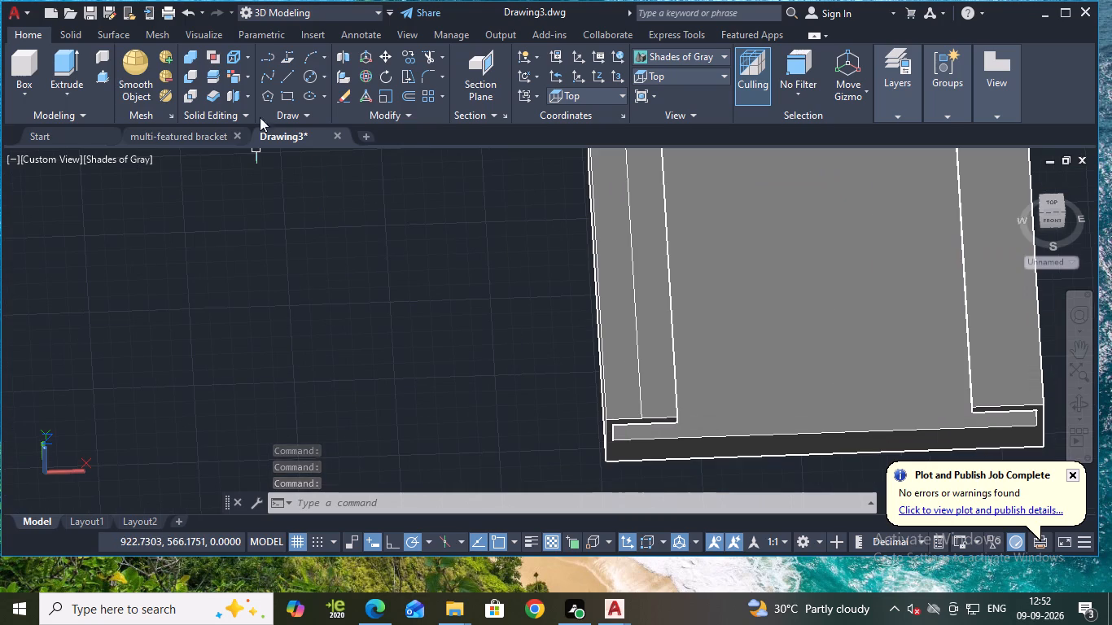
left_click(287, 75)
scroll(551, 292, "down", 2)
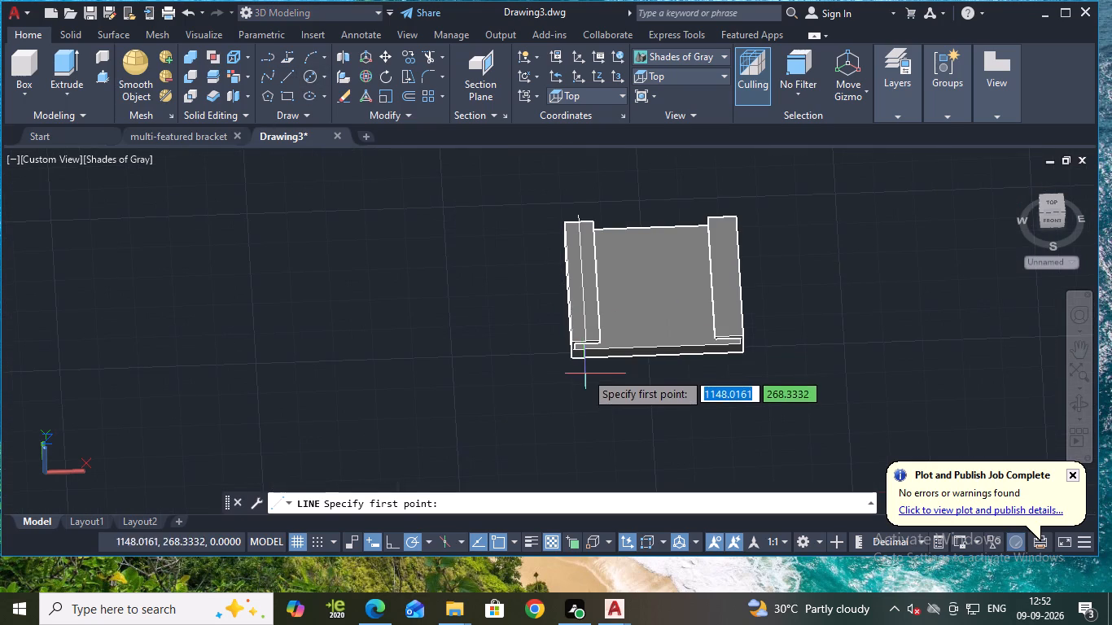
scroll(576, 342, "up", 2)
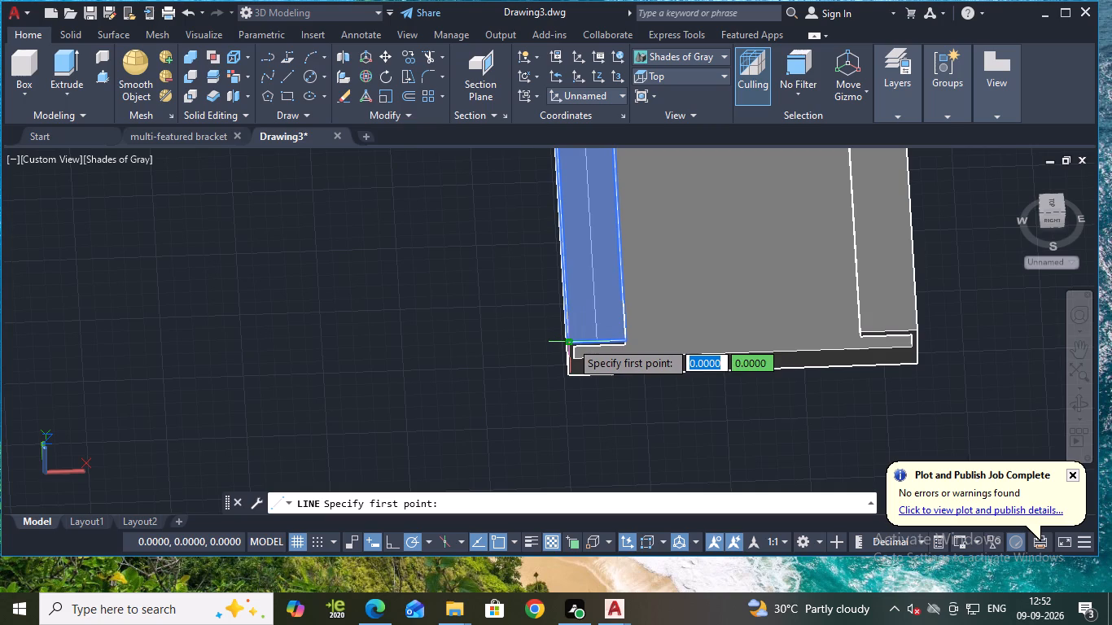
scroll(570, 340, "down", 1)
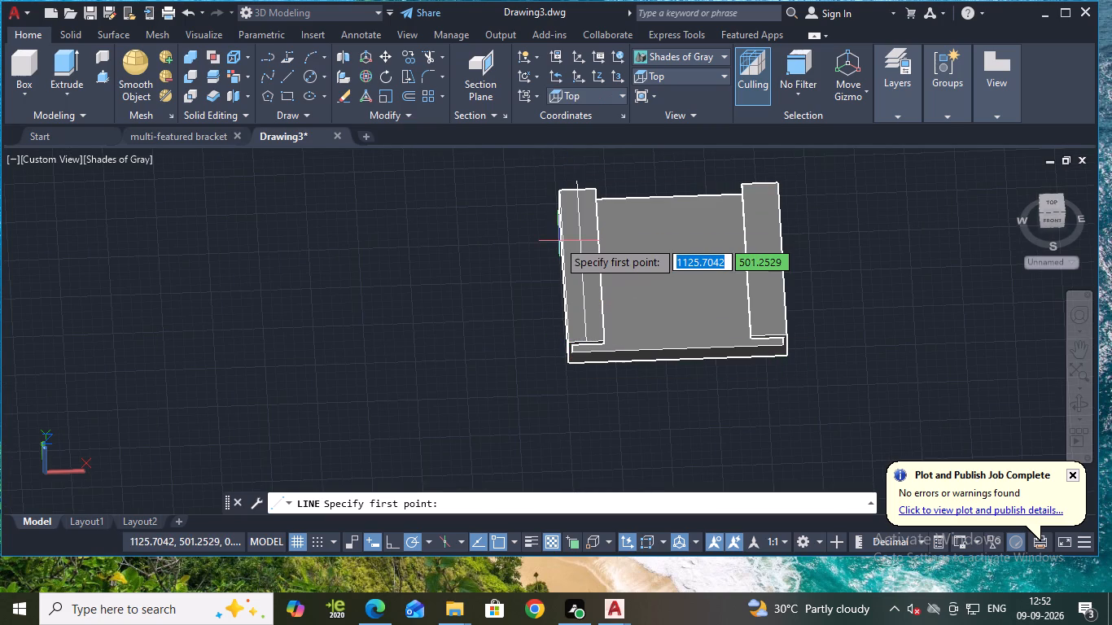
middle_click_drag(474, 308, 499, 295, "shift")
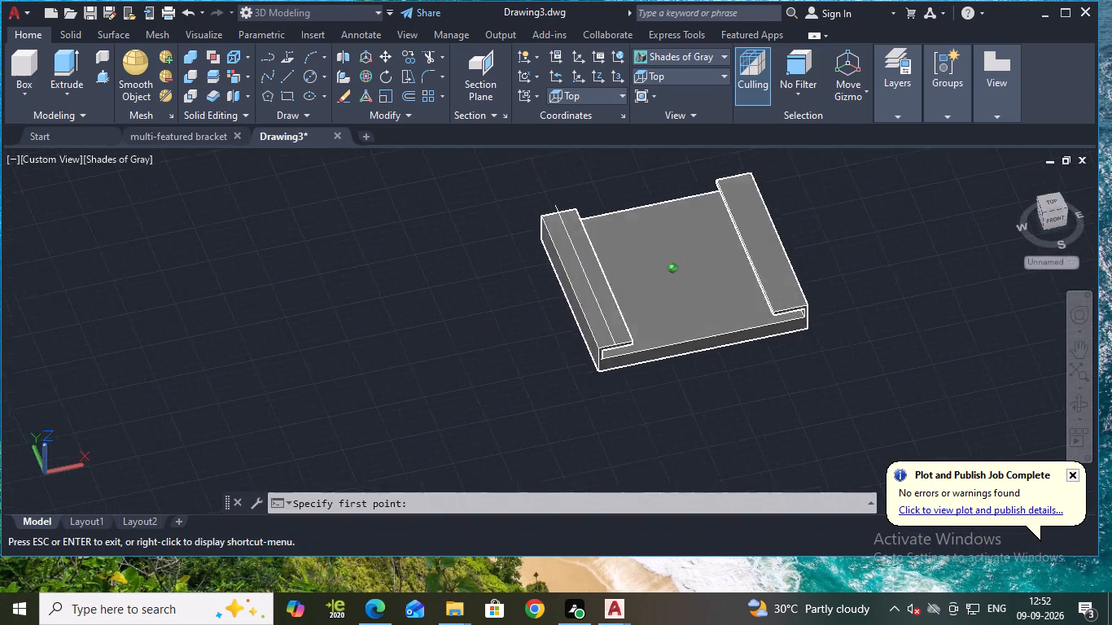
middle_click_drag(499, 295, 518, 293, "shift")
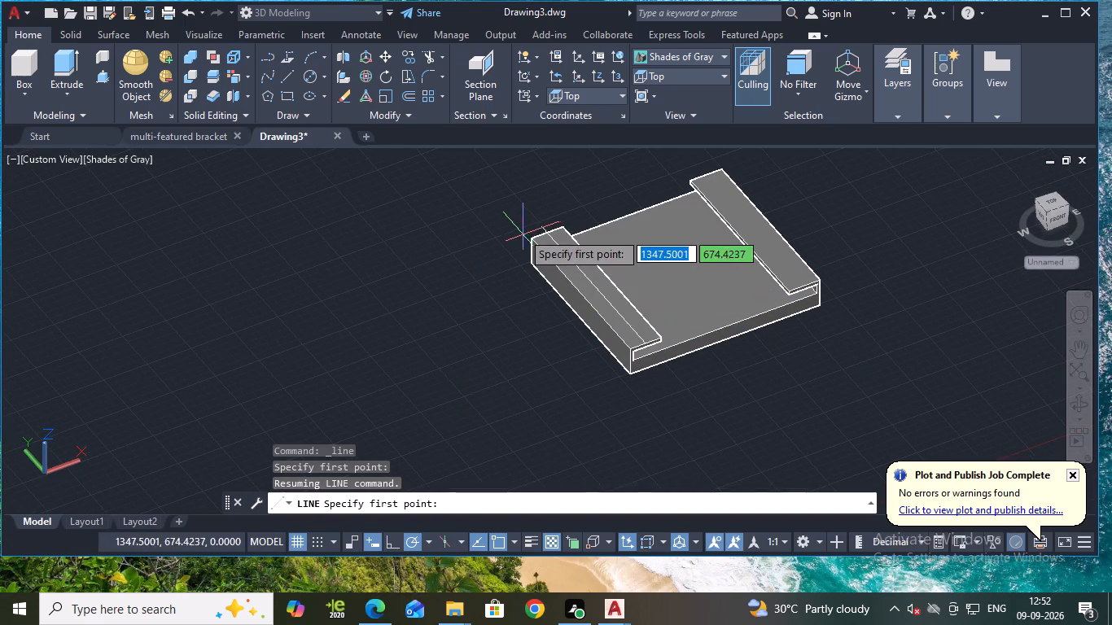
scroll(632, 343, "up", 1)
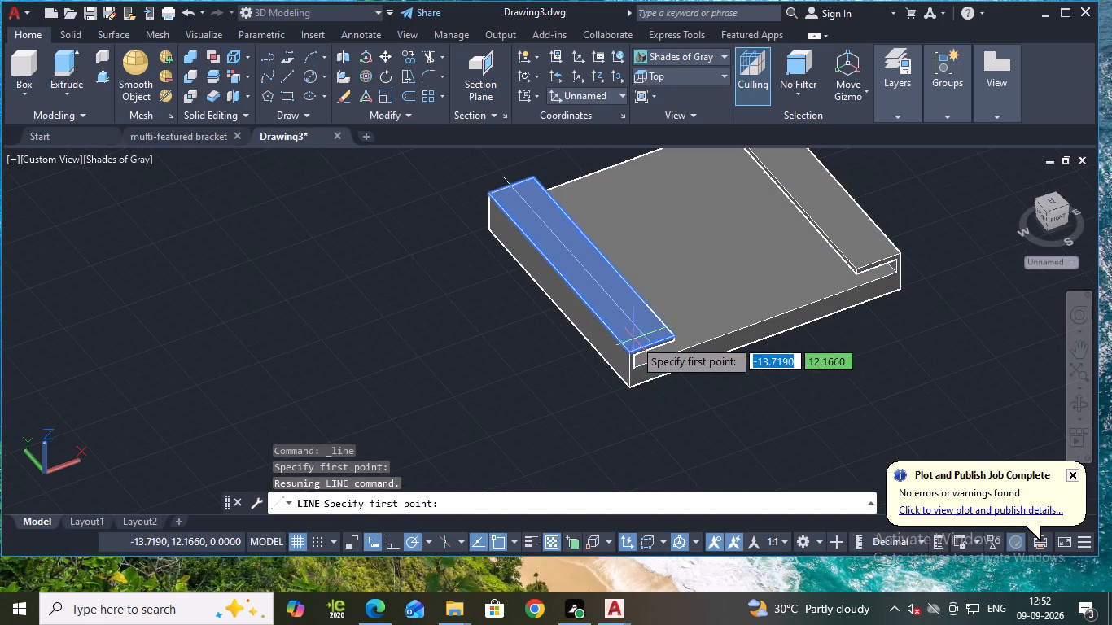
left_click(628, 351)
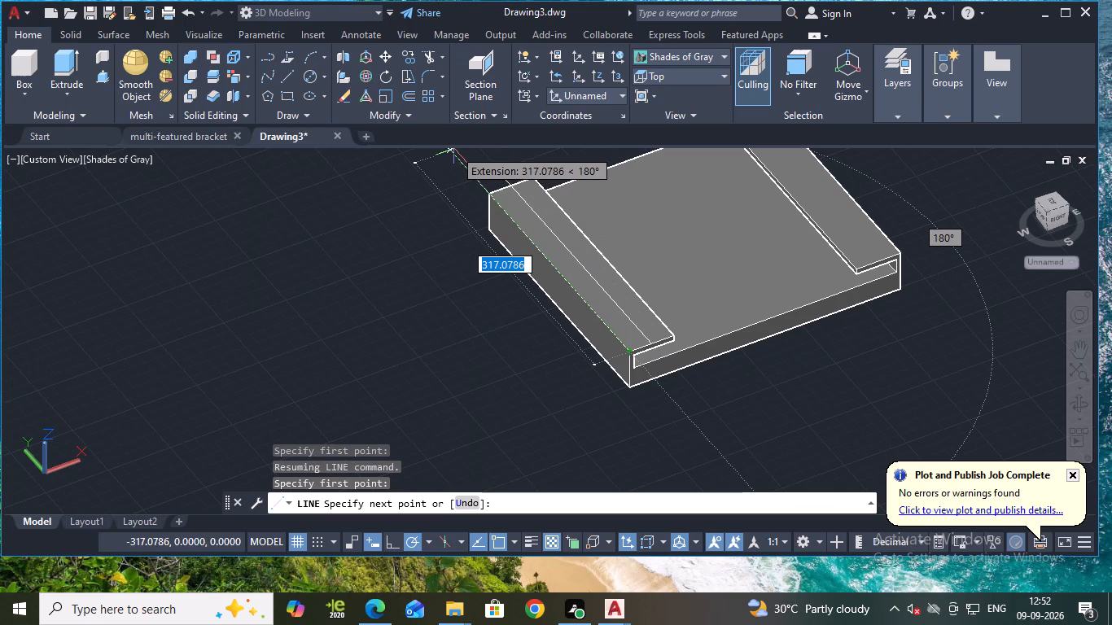
type("40")
key("Return")
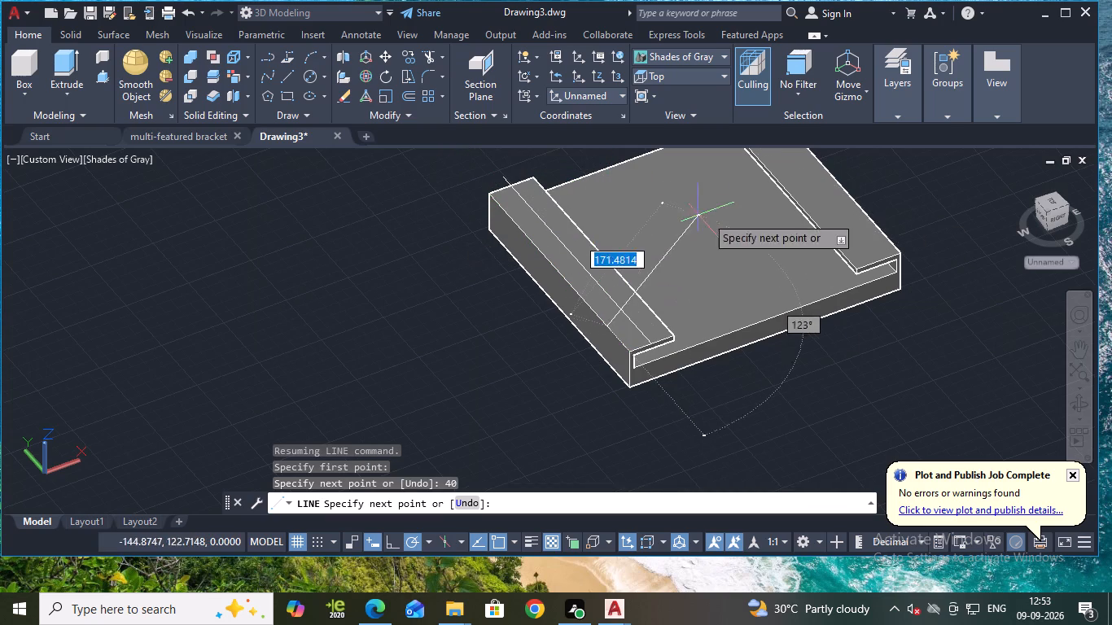
left_click(882, 224)
key("Escape")
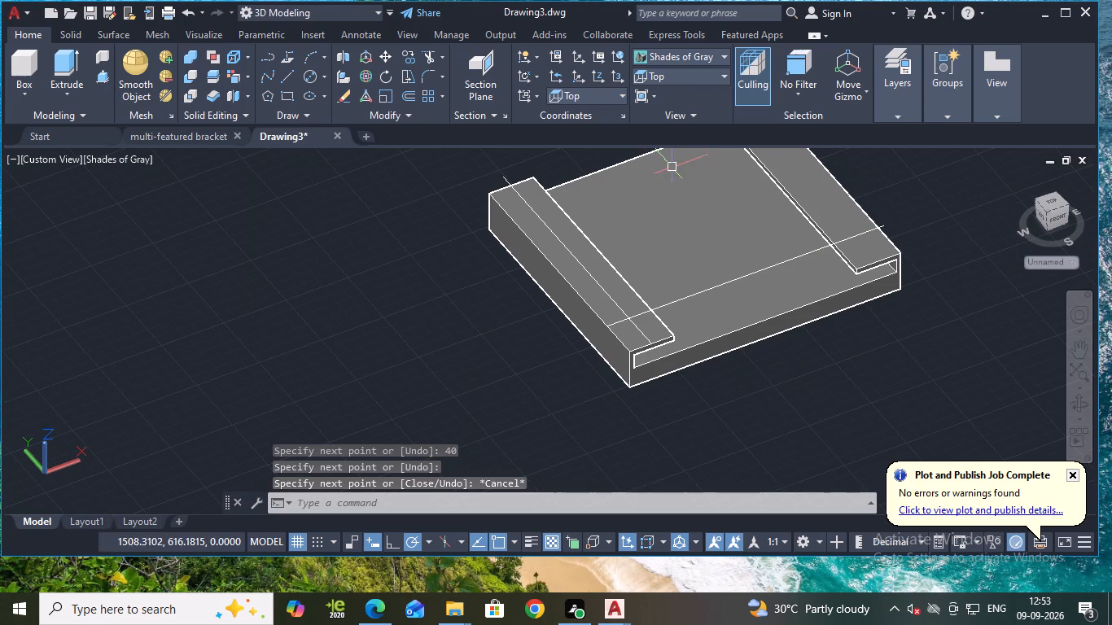
In the Top view, draw a 23.2-diameter circle centred where the lengthwise and crosswise lines intersect on the -X flange.
left_click(668, 71)
left_click(672, 94)
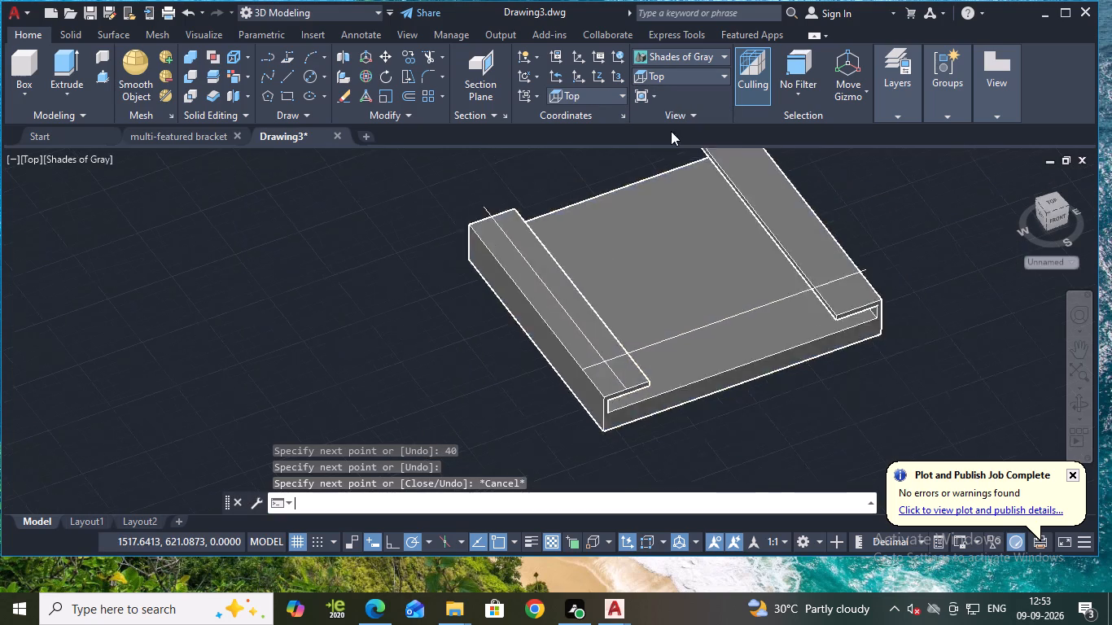
middle_click_drag(615, 365, 643, 254)
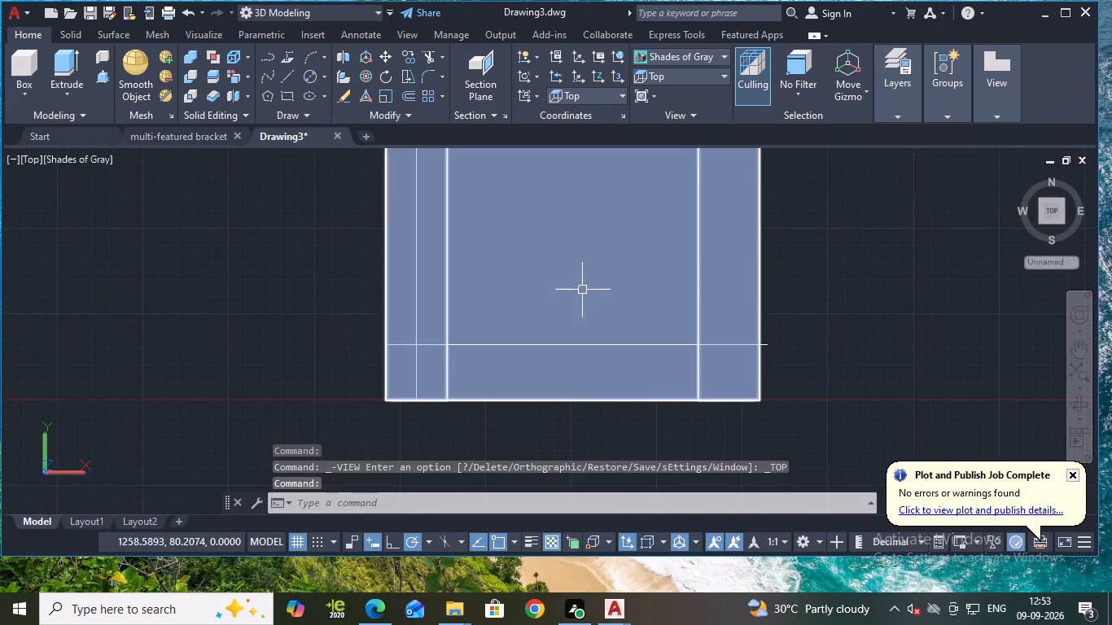
left_click(305, 72)
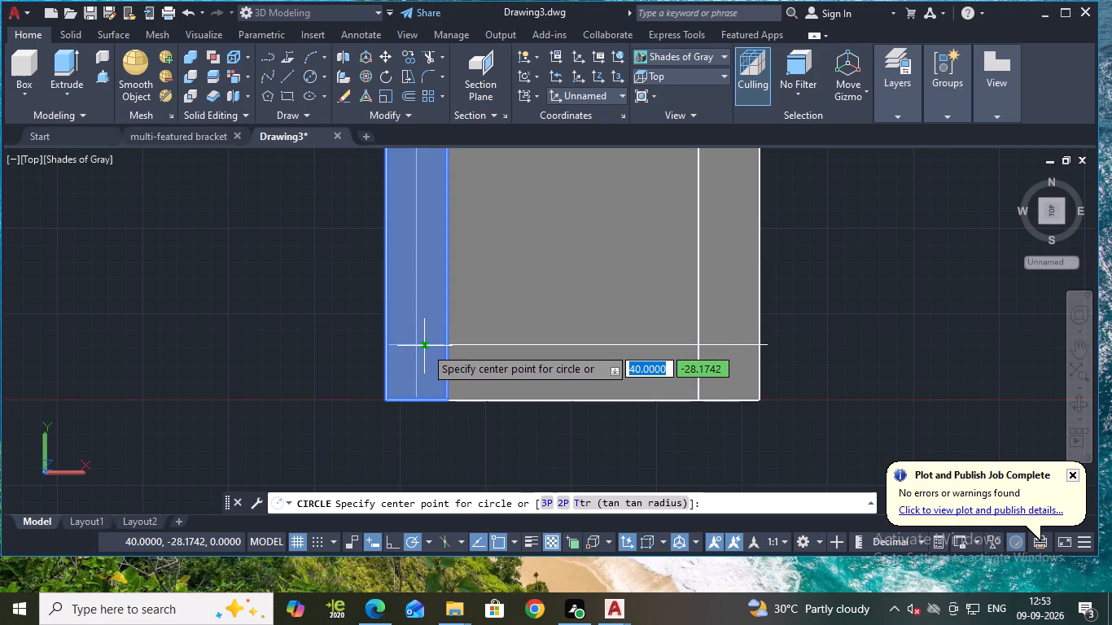
scroll(417, 347, "up", 2)
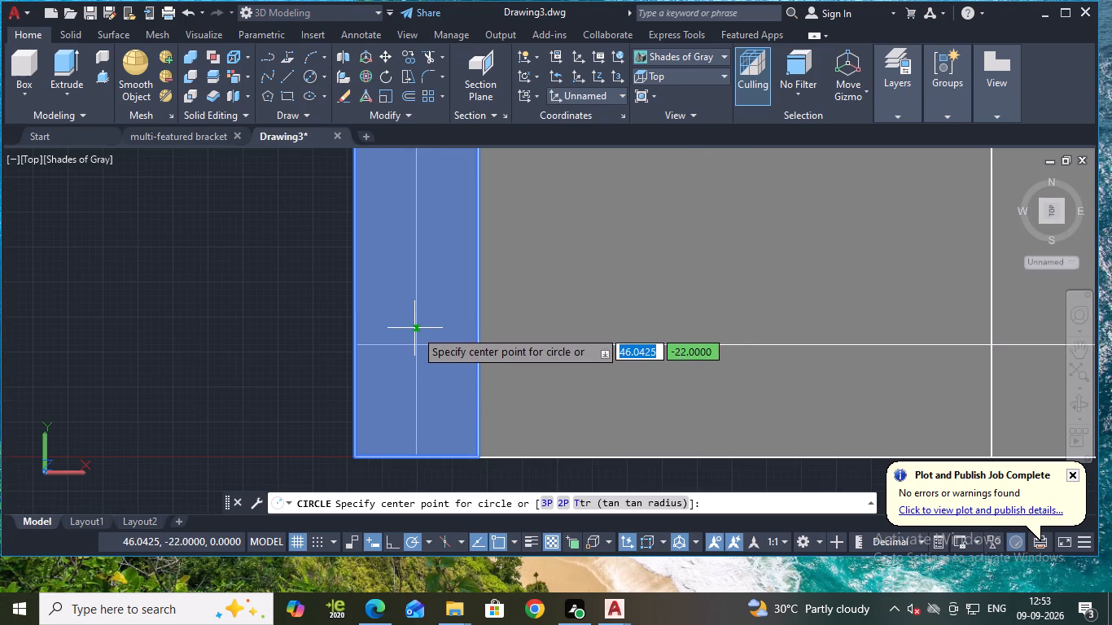
left_click(415, 346)
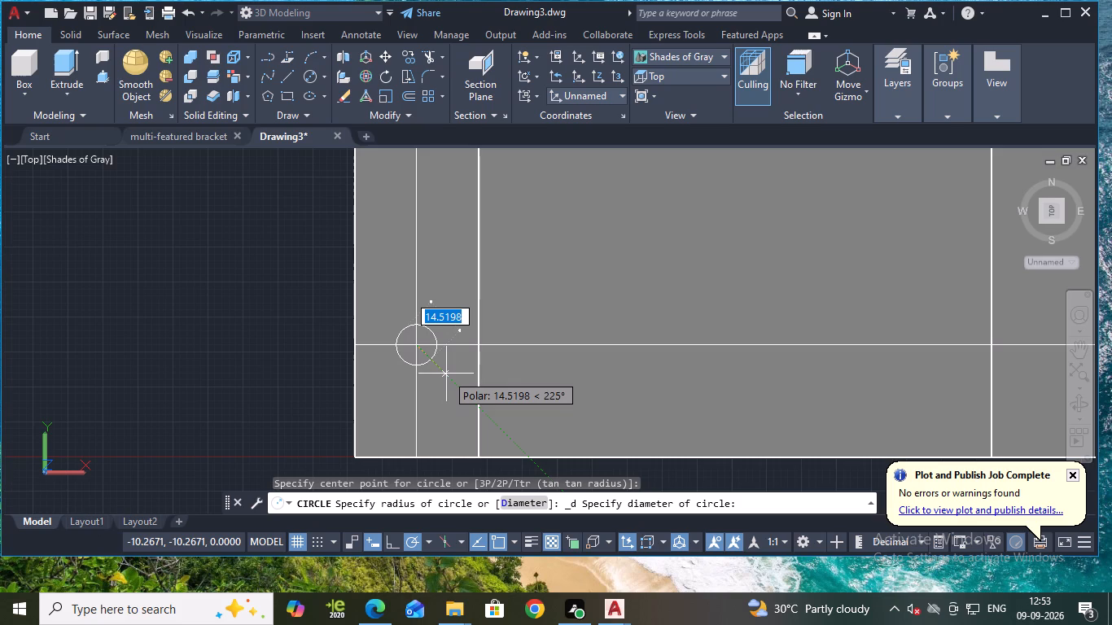
key("d")
key("Return")
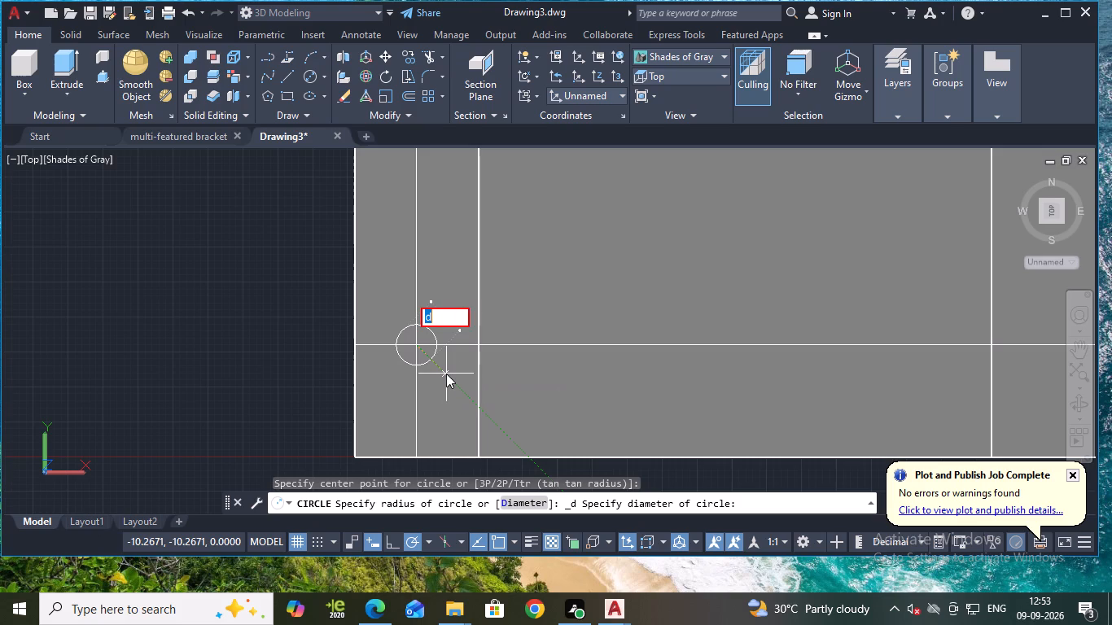
type("23.23")
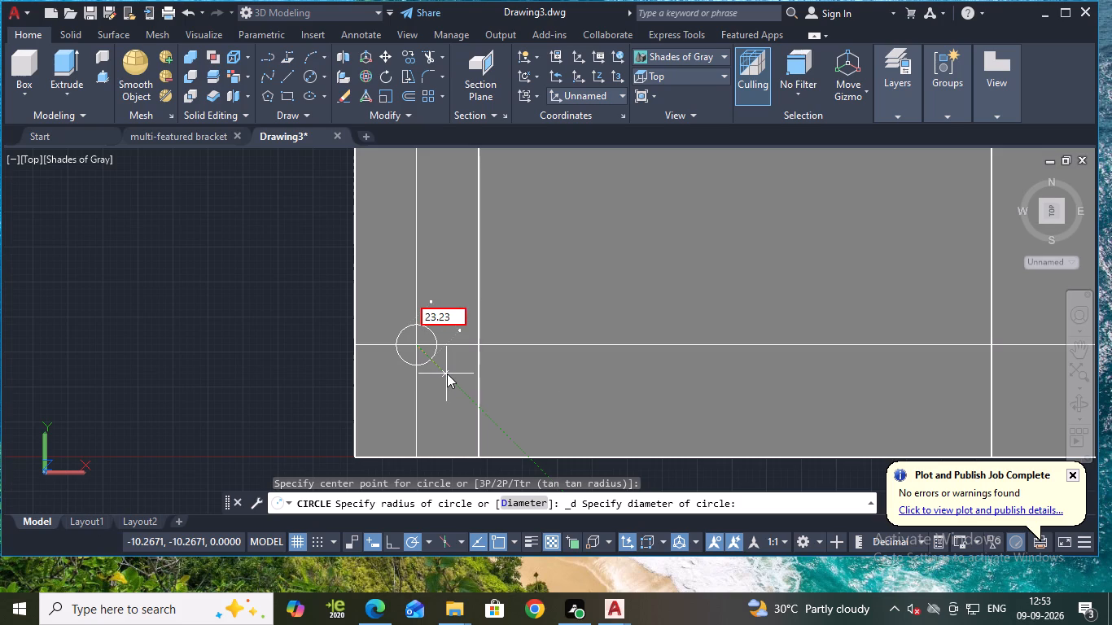
key("BackSpace")
key("Return")
scroll(434, 369, "down", 3)
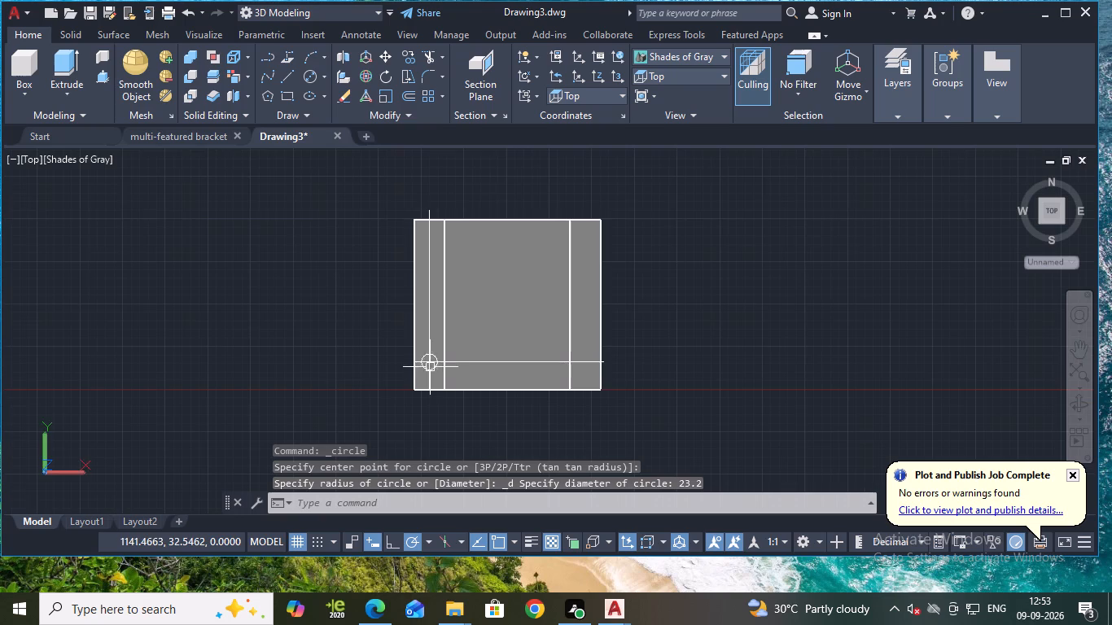
scroll(427, 359, "up", 2)
key("Escape")
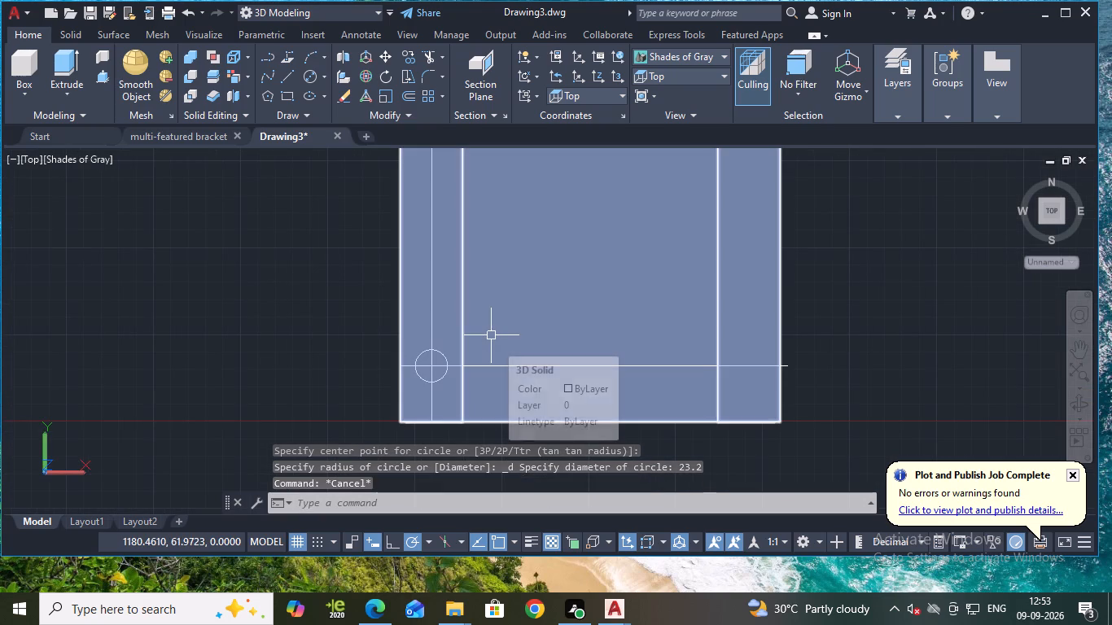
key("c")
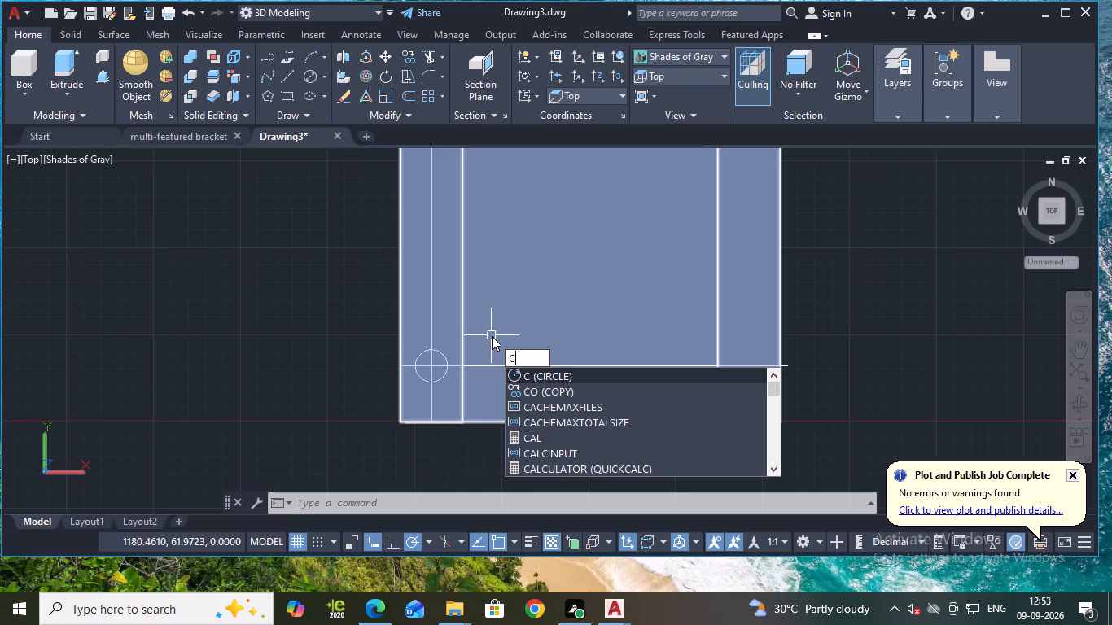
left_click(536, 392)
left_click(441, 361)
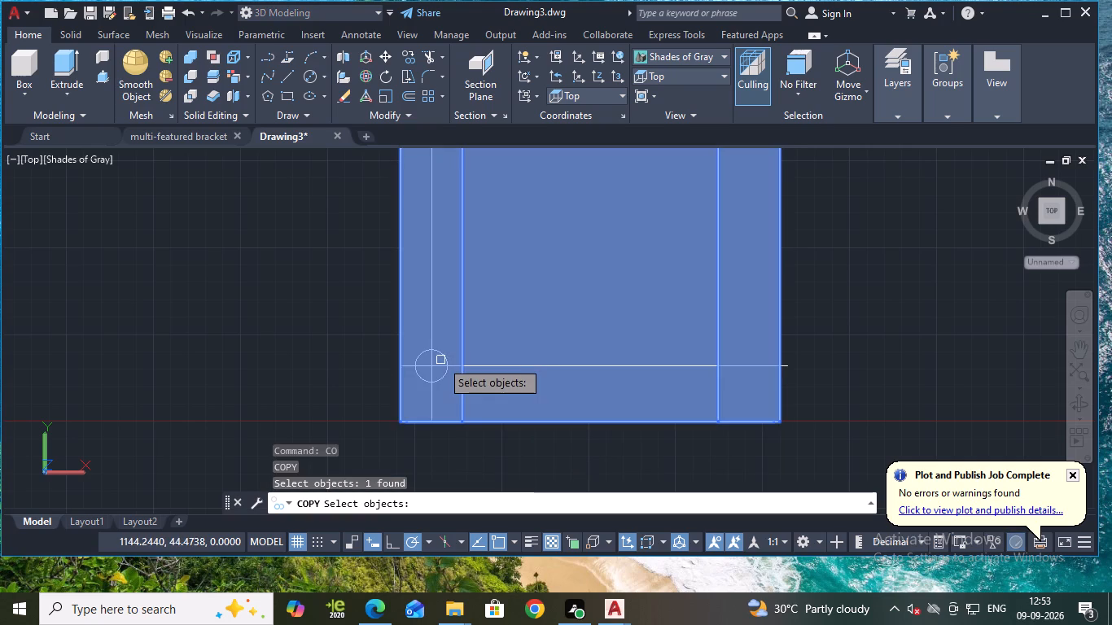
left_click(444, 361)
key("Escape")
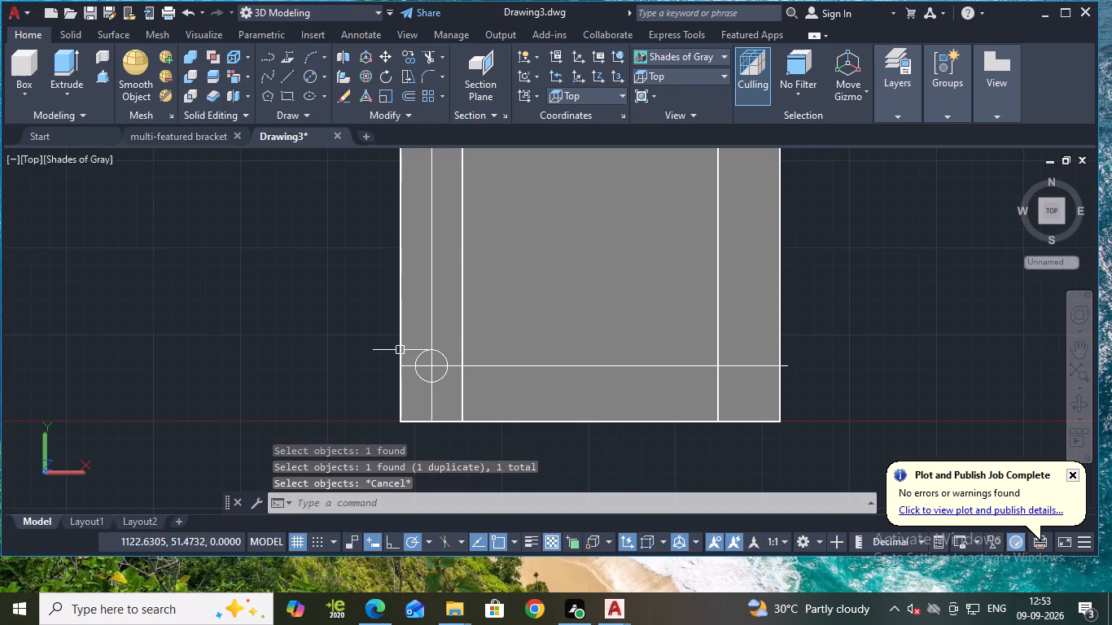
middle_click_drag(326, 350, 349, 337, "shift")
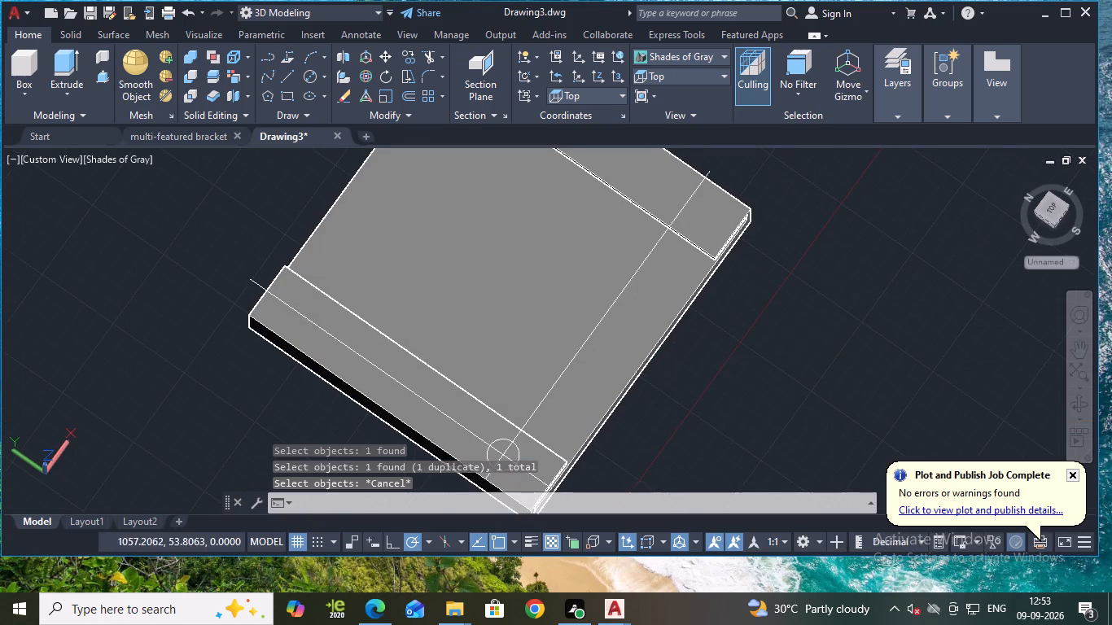
In 2D Wireframe, copy the -X flange's front circle from its centre 228 units along 0° and 168 units along 90°.
middle_click_drag(717, 465, 685, 410)
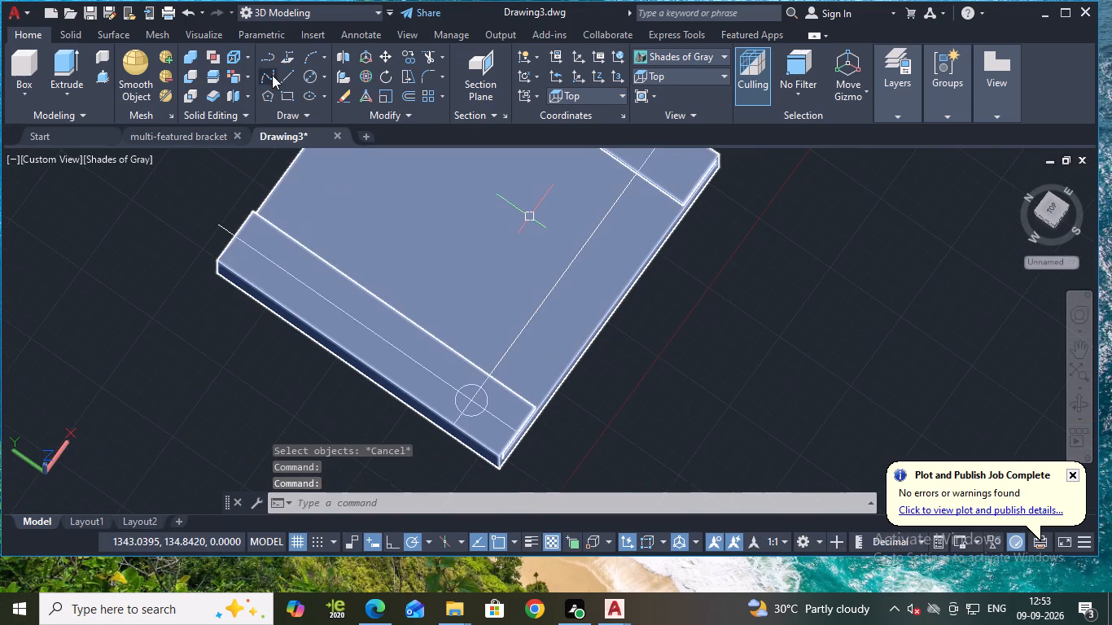
left_click(659, 60)
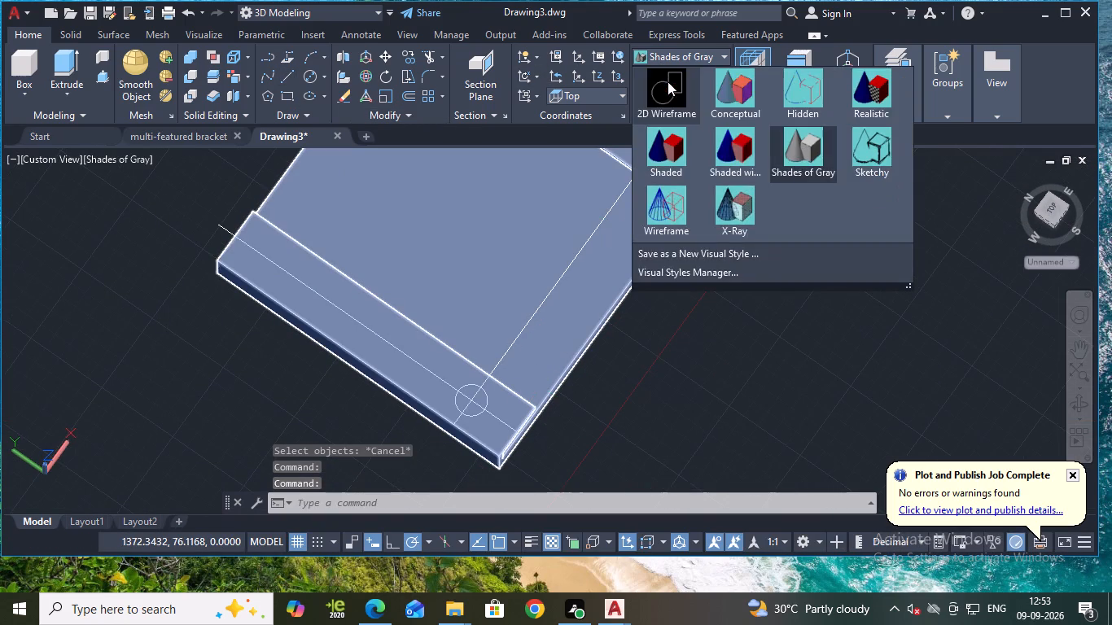
left_click(668, 81)
left_click(484, 402)
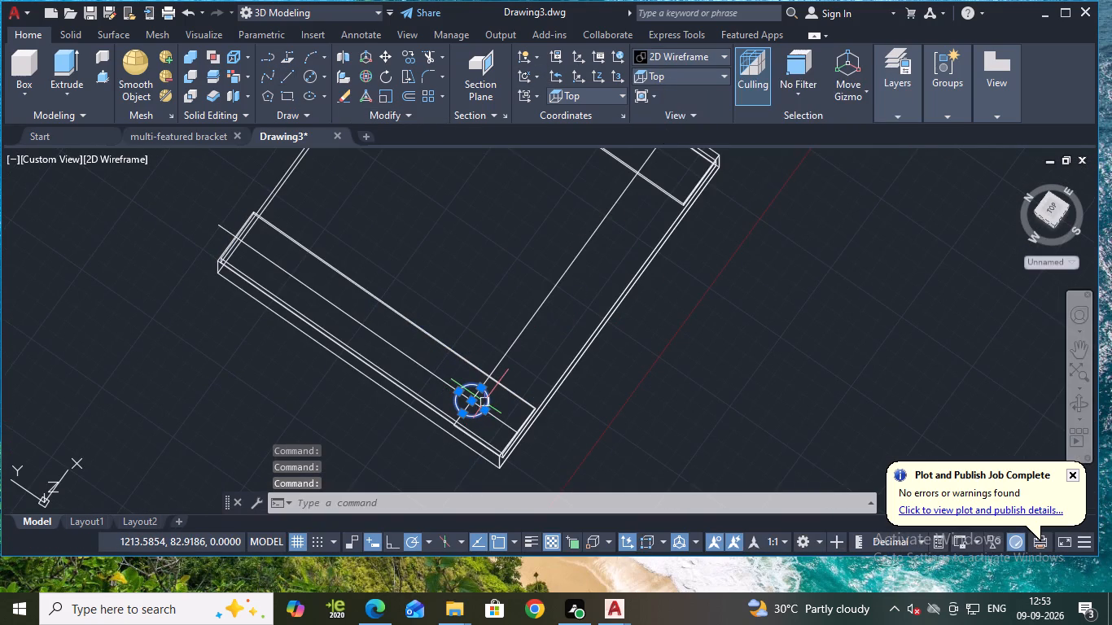
type("co")
key("Return")
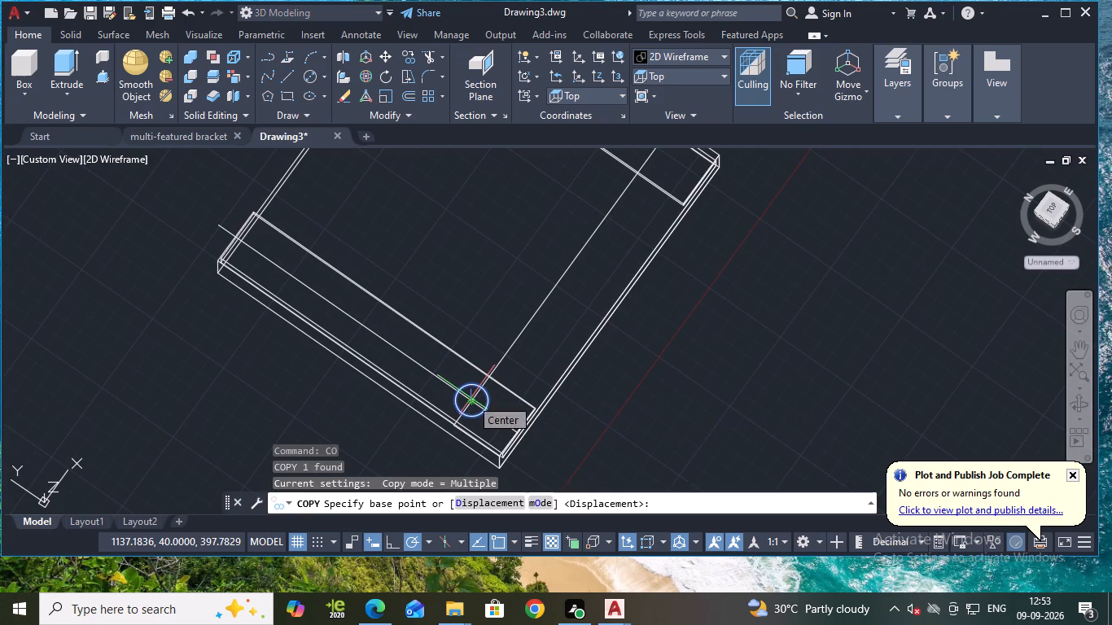
left_click(471, 398)
middle_click_drag(743, 236, 684, 293)
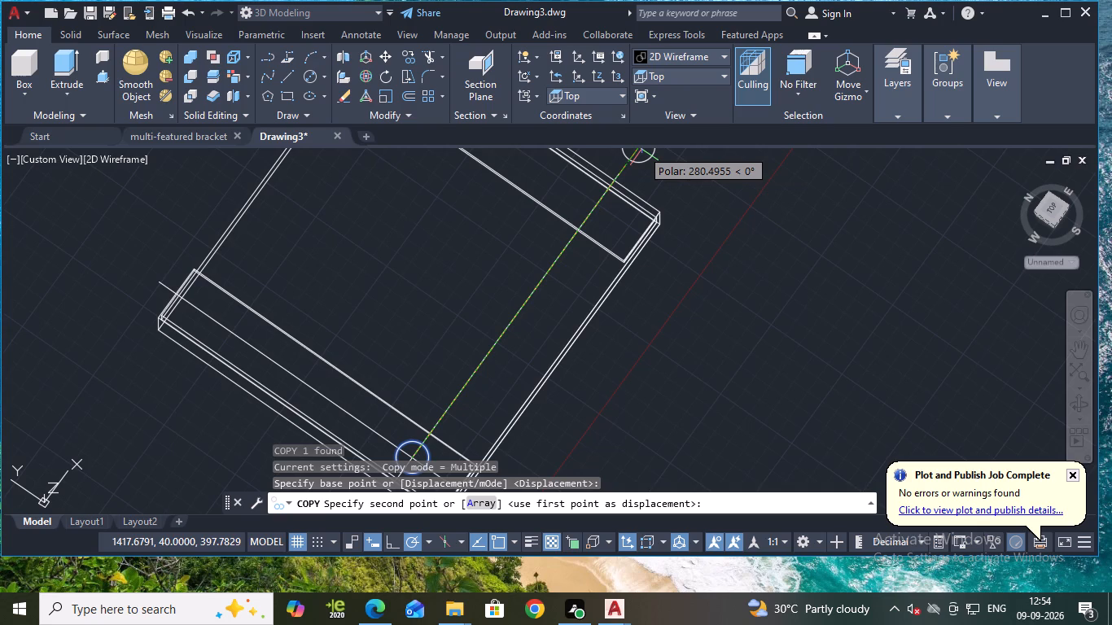
type("228")
key("Return")
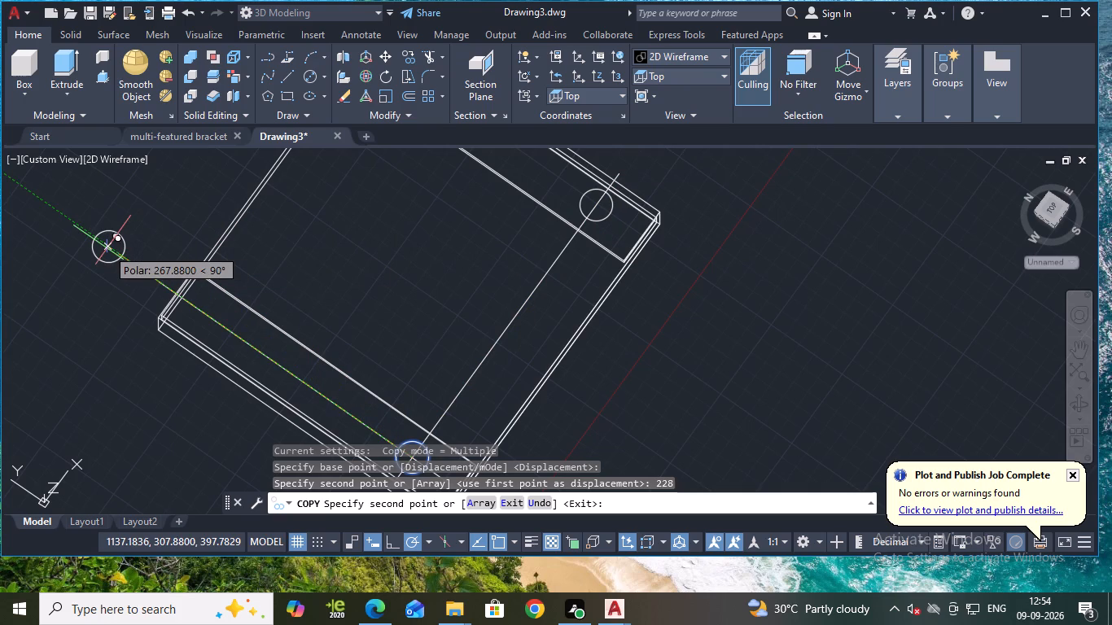
type("168")
key("Return")
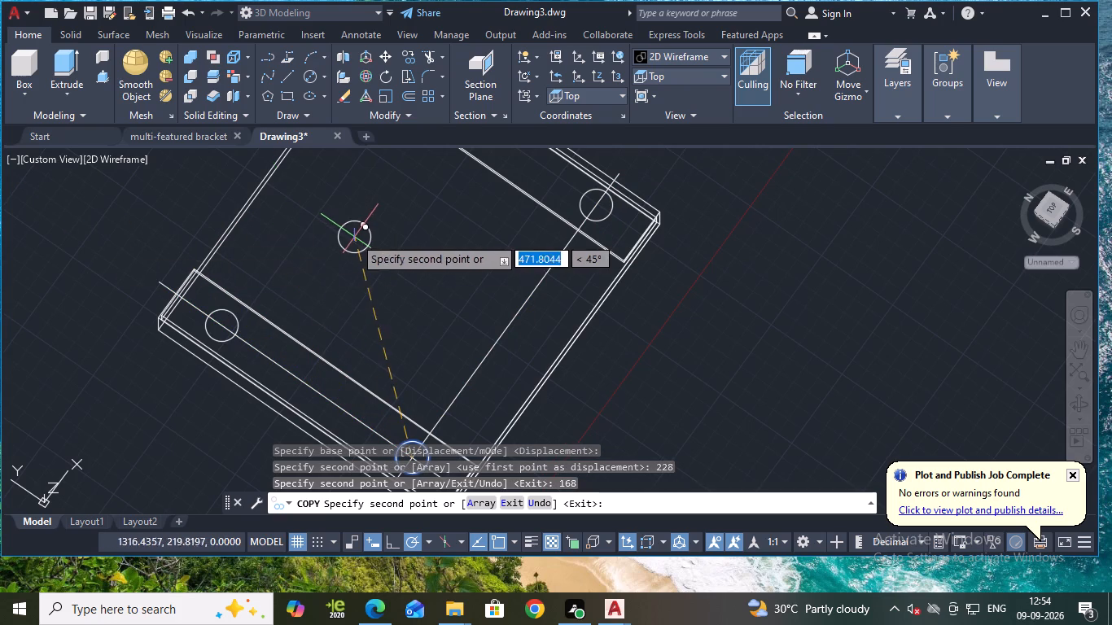
key("Escape")
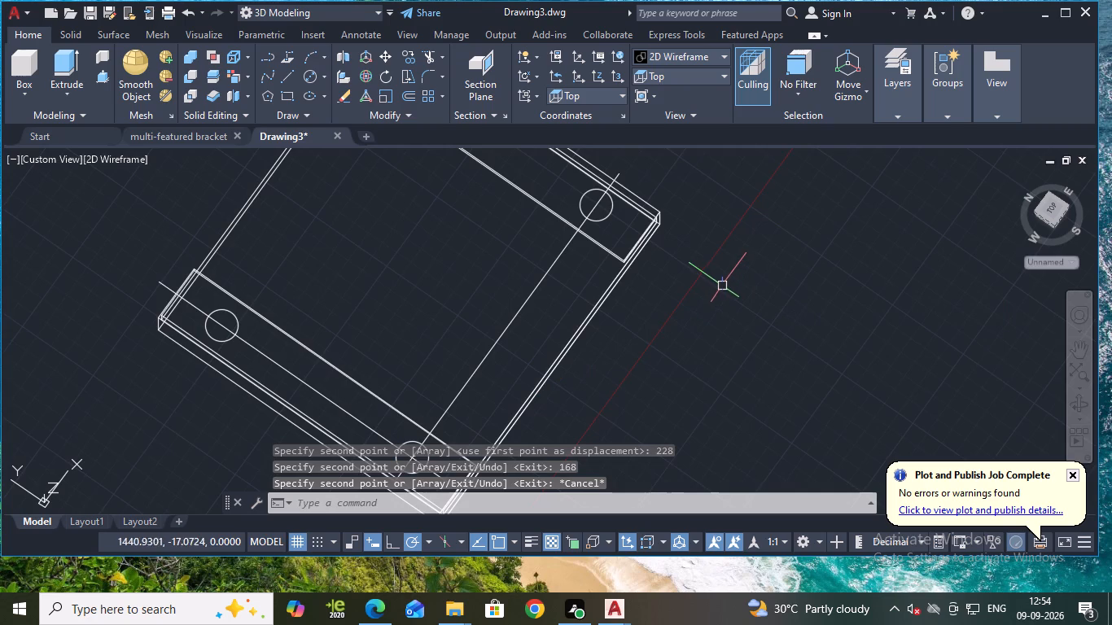
Copy the -X flange's back circle from its centre 228 units along 0° onto the +X flange.
middle_click_drag(718, 287, 690, 336)
scroll(684, 337, "down", 1)
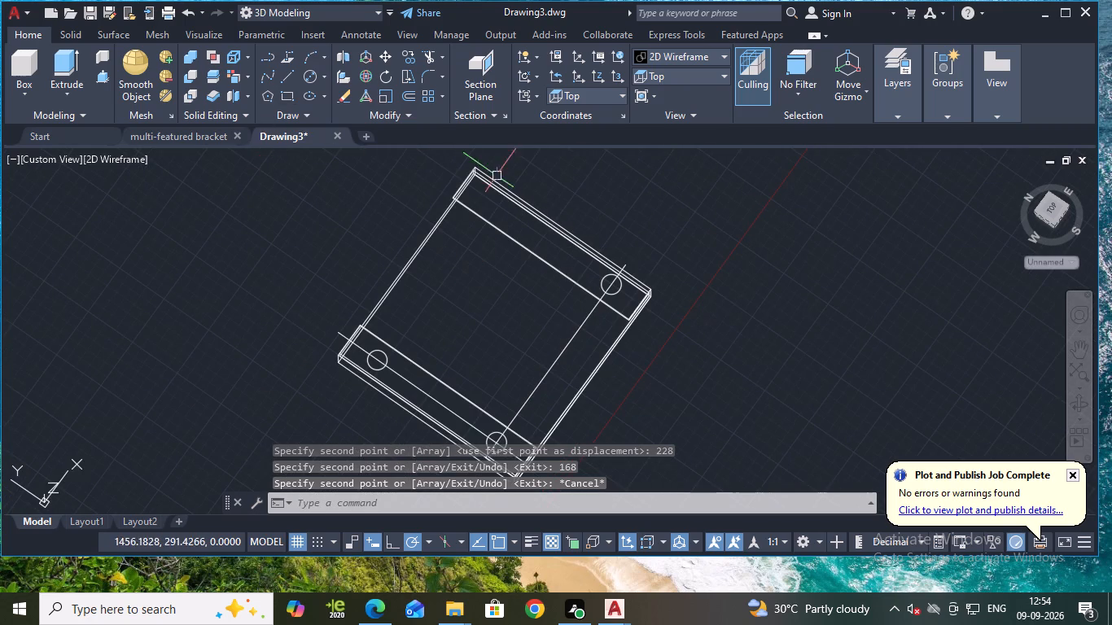
type("co")
key("Return")
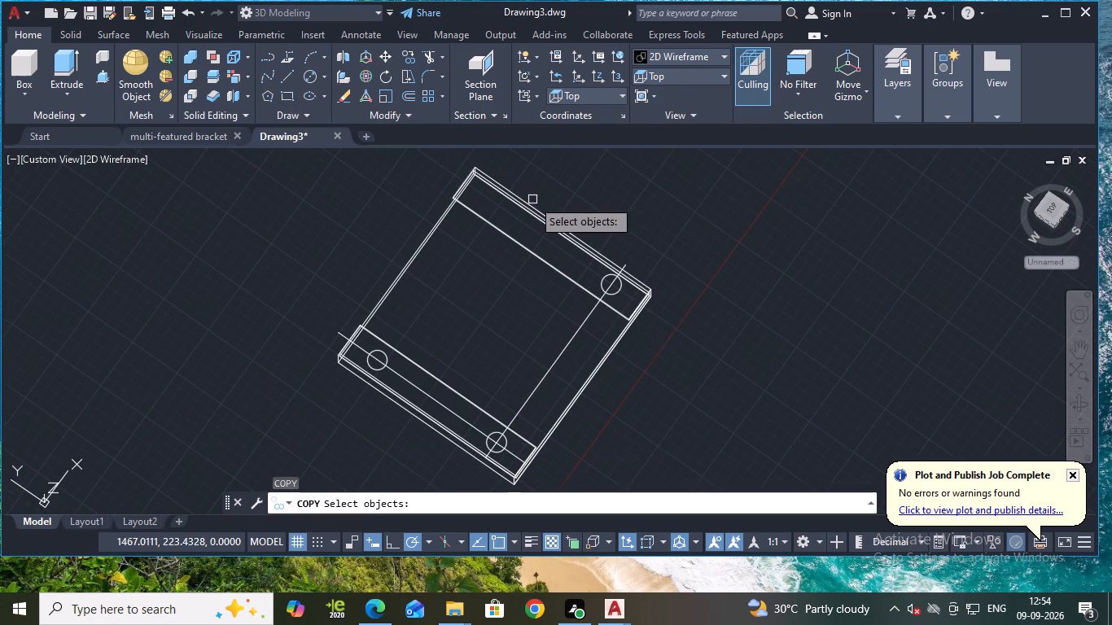
left_click(388, 359)
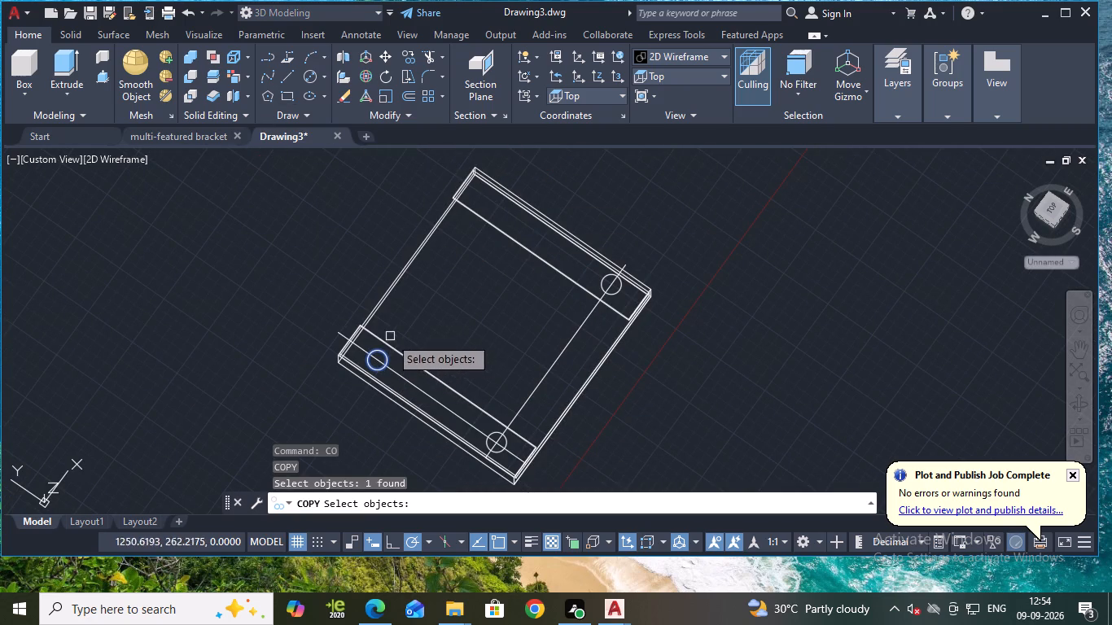
key("Return")
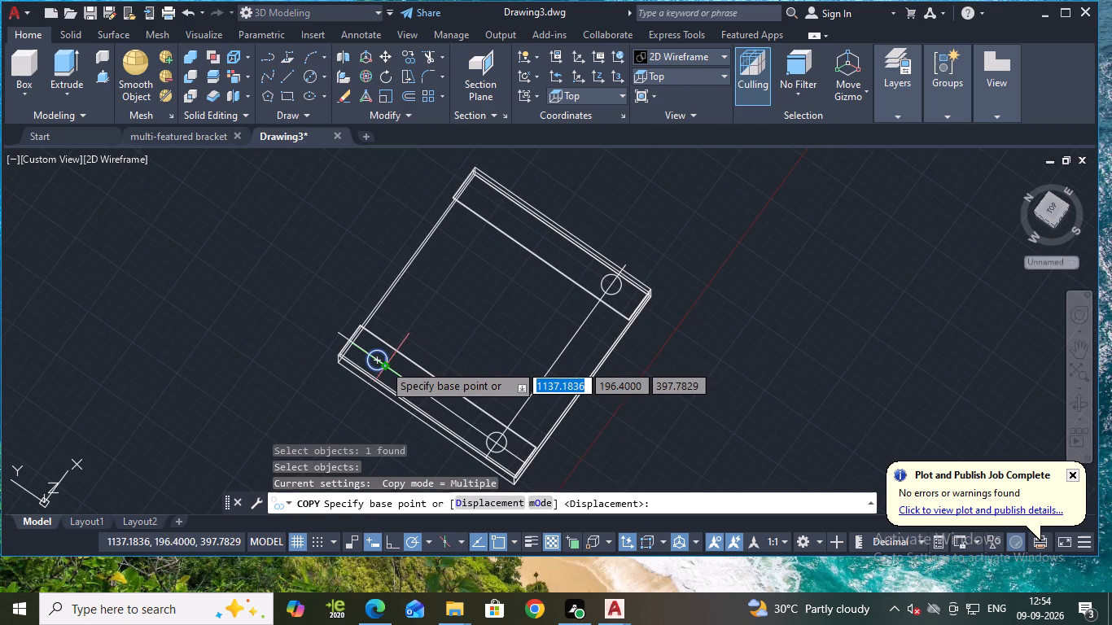
left_click(379, 363)
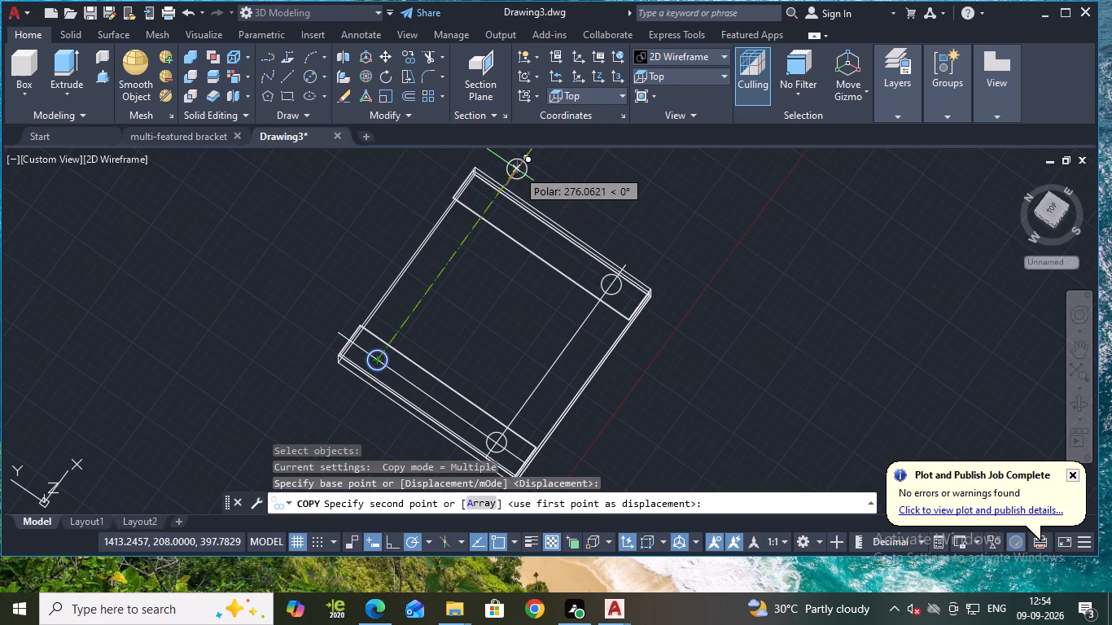
key("2")
type("28")
key("Return")
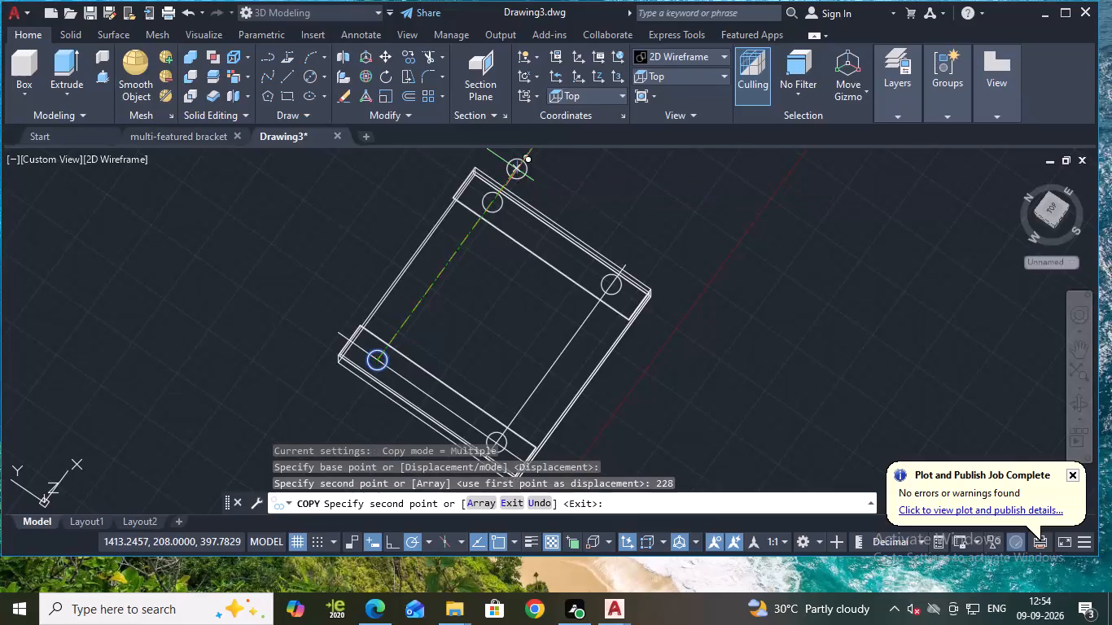
key("Escape")
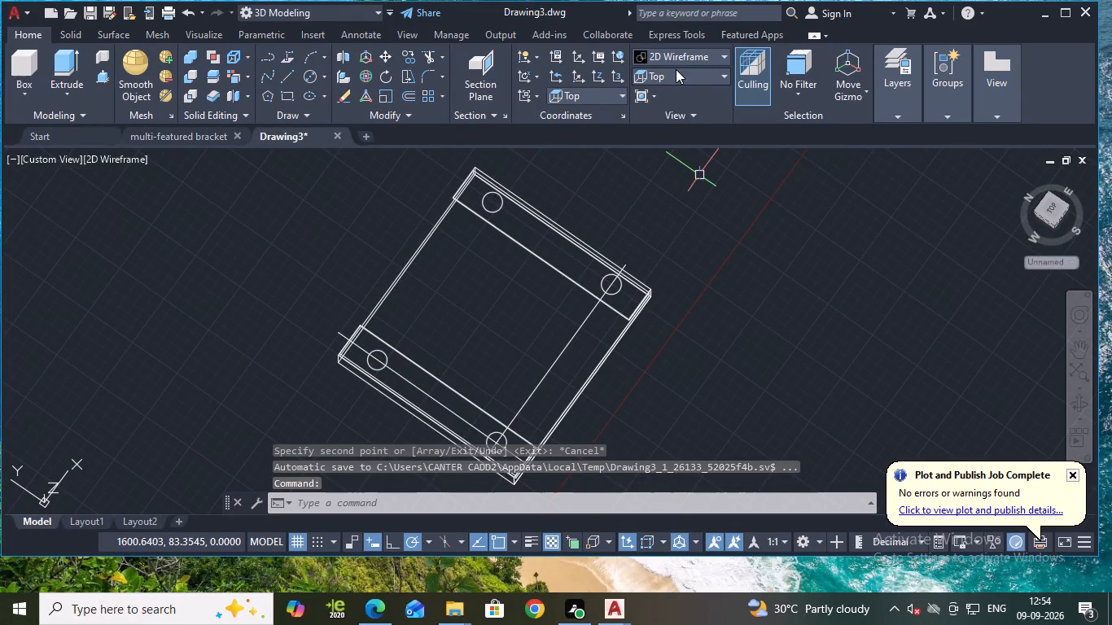
Show the model in the SW Isometric view with the Shades of Gray visual style.
left_click(689, 68)
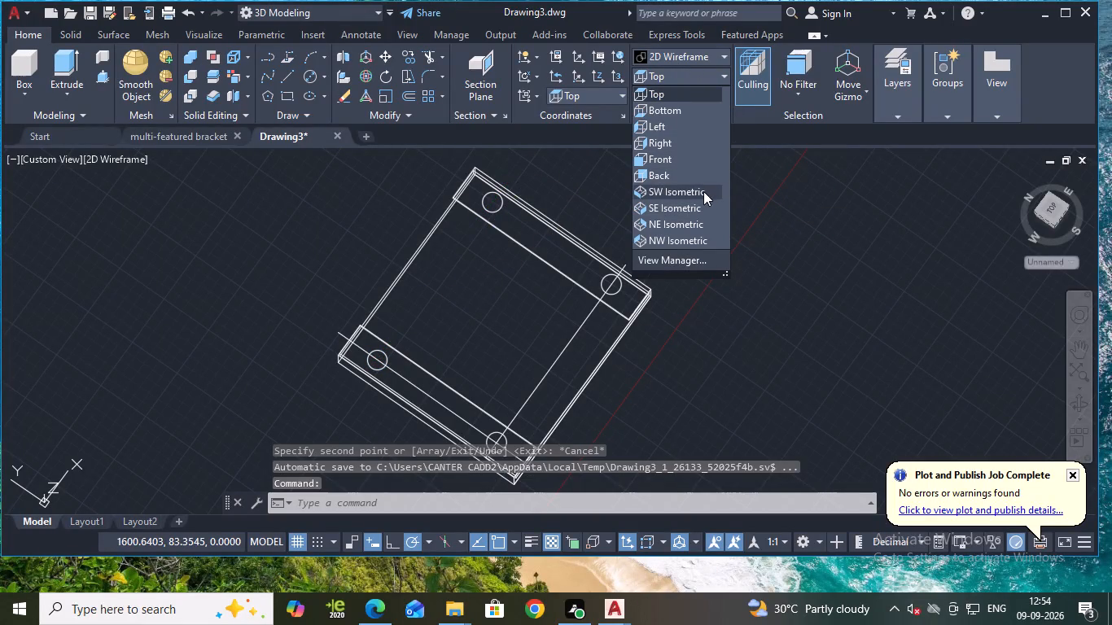
left_click(703, 191)
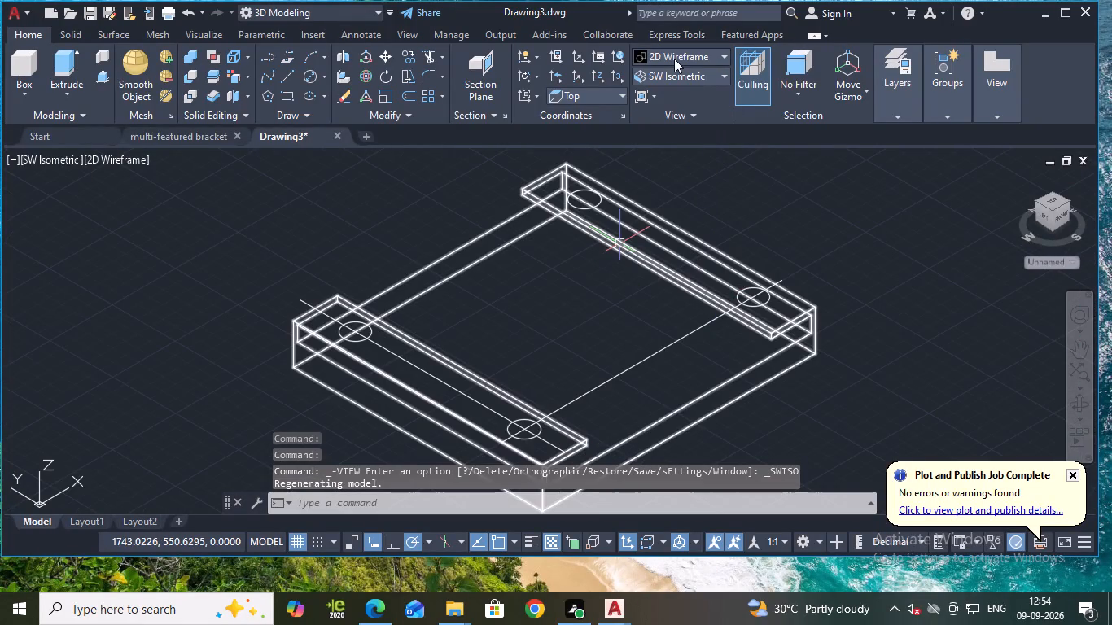
left_click(674, 59)
left_click(796, 171)
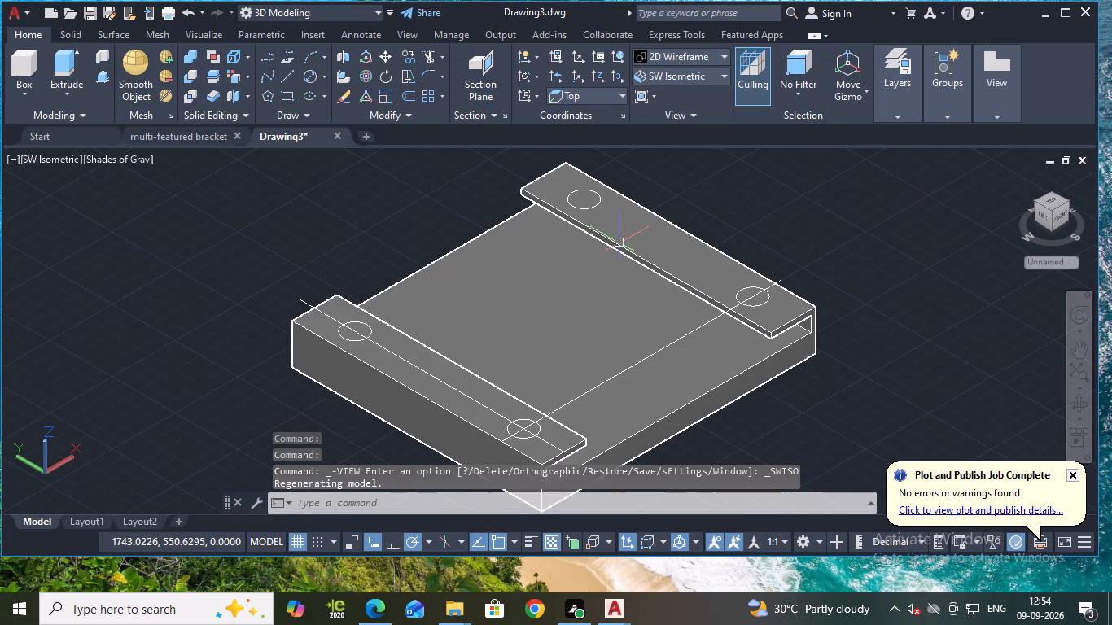
middle_click_drag(768, 392, 743, 361)
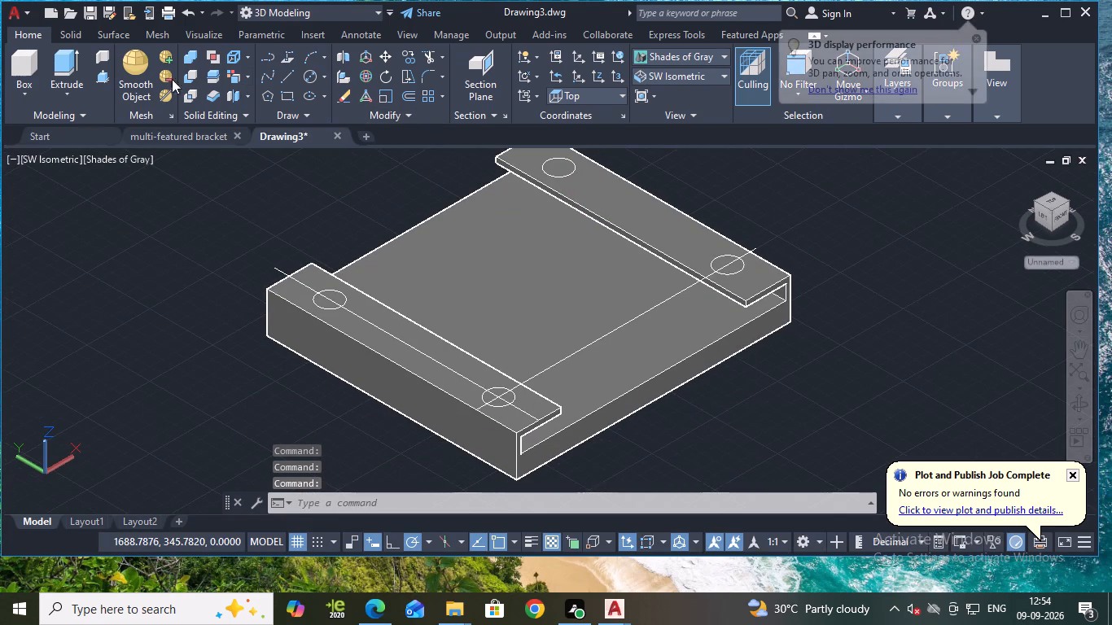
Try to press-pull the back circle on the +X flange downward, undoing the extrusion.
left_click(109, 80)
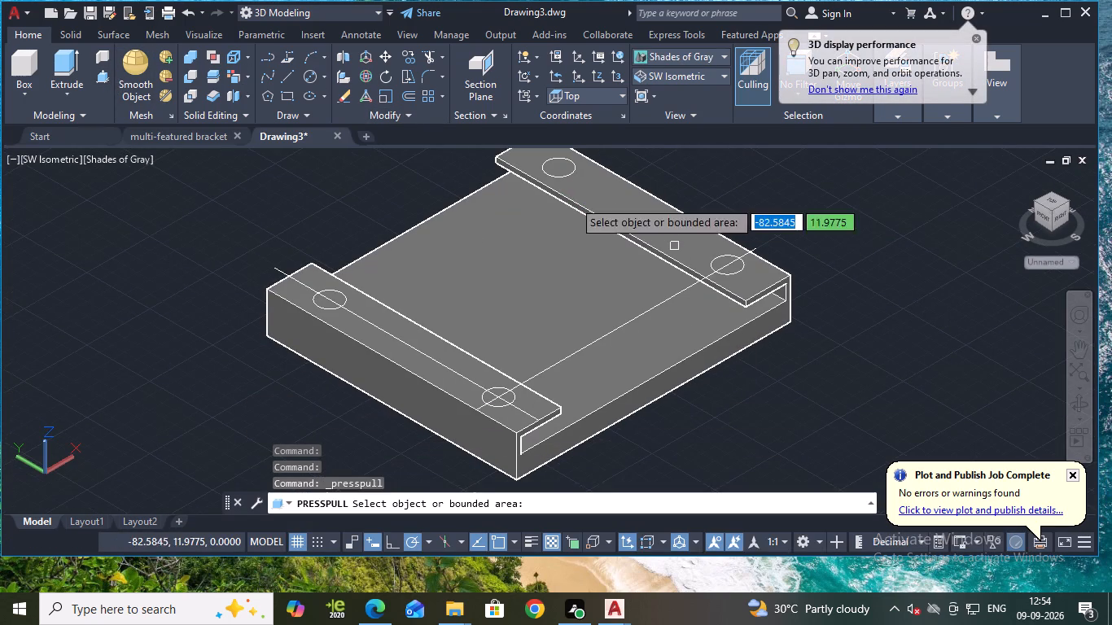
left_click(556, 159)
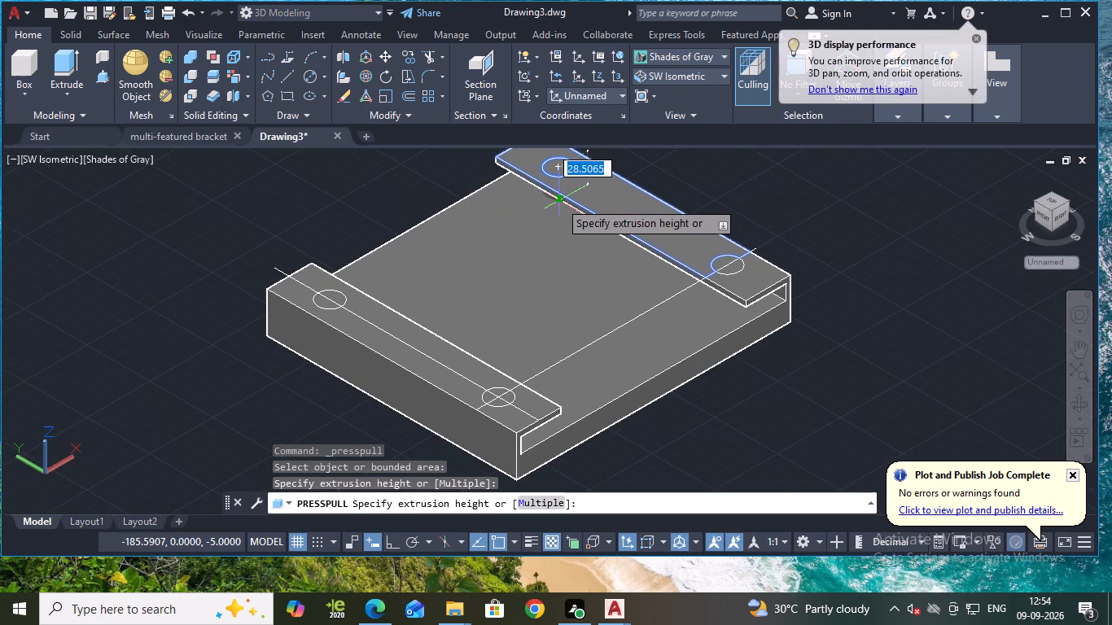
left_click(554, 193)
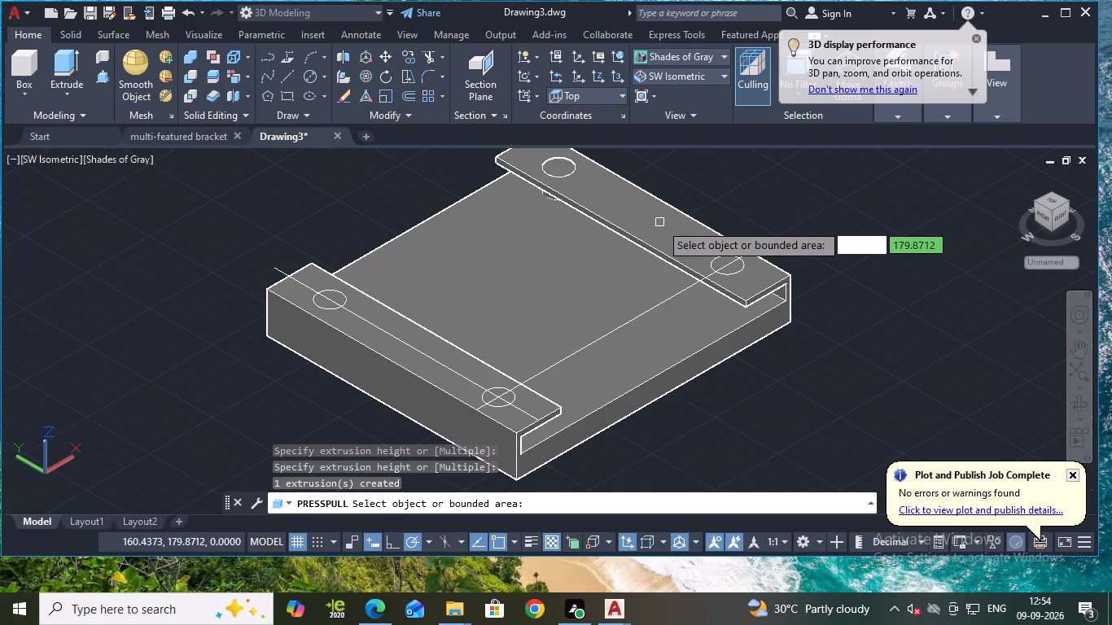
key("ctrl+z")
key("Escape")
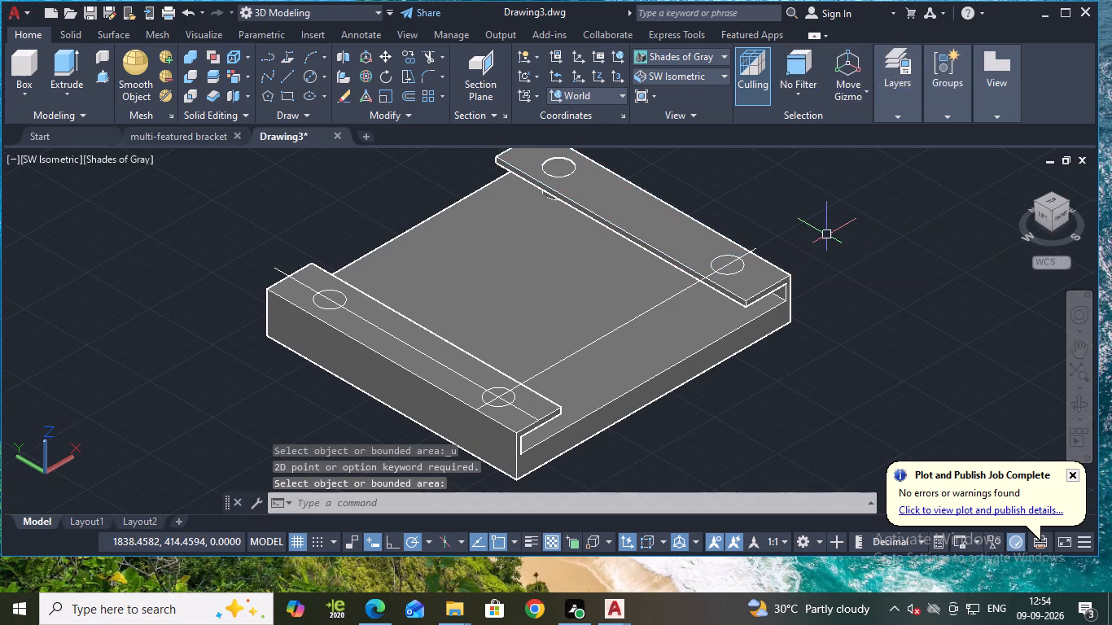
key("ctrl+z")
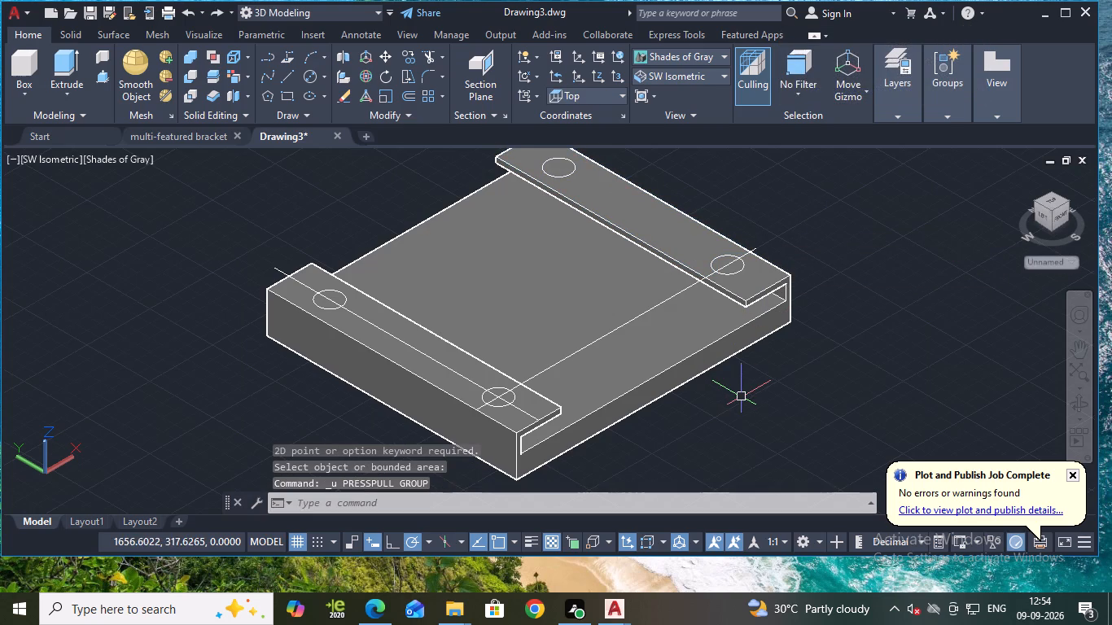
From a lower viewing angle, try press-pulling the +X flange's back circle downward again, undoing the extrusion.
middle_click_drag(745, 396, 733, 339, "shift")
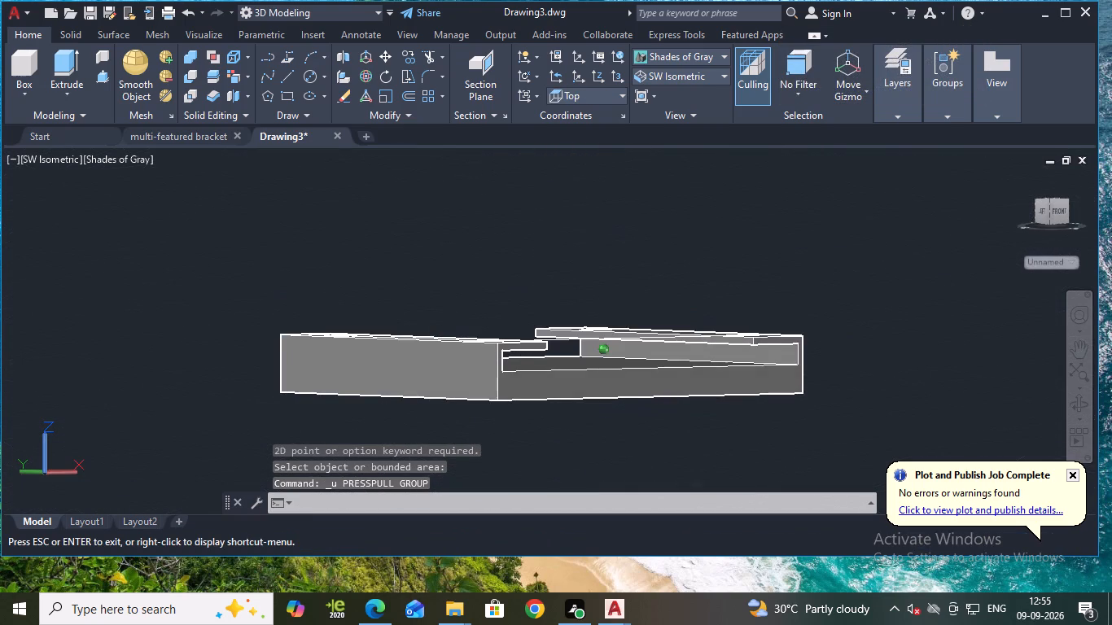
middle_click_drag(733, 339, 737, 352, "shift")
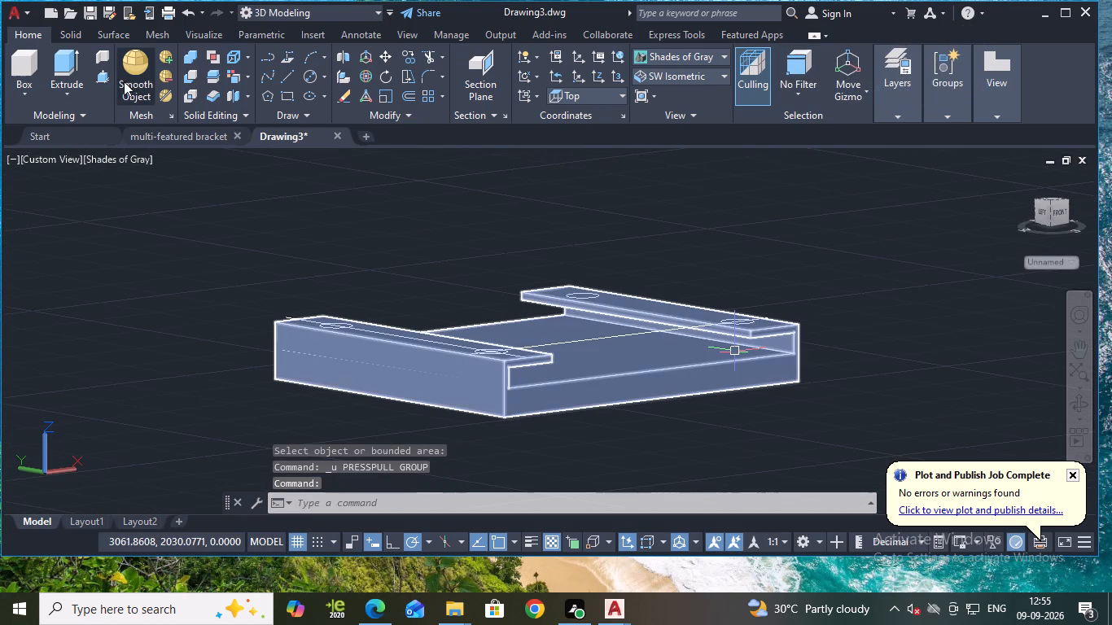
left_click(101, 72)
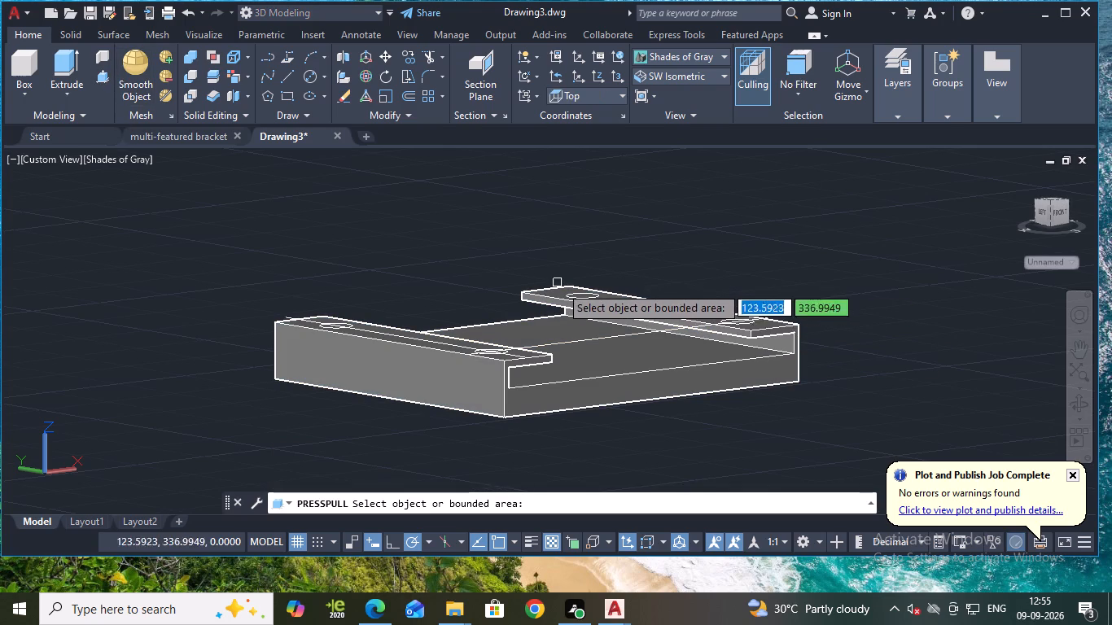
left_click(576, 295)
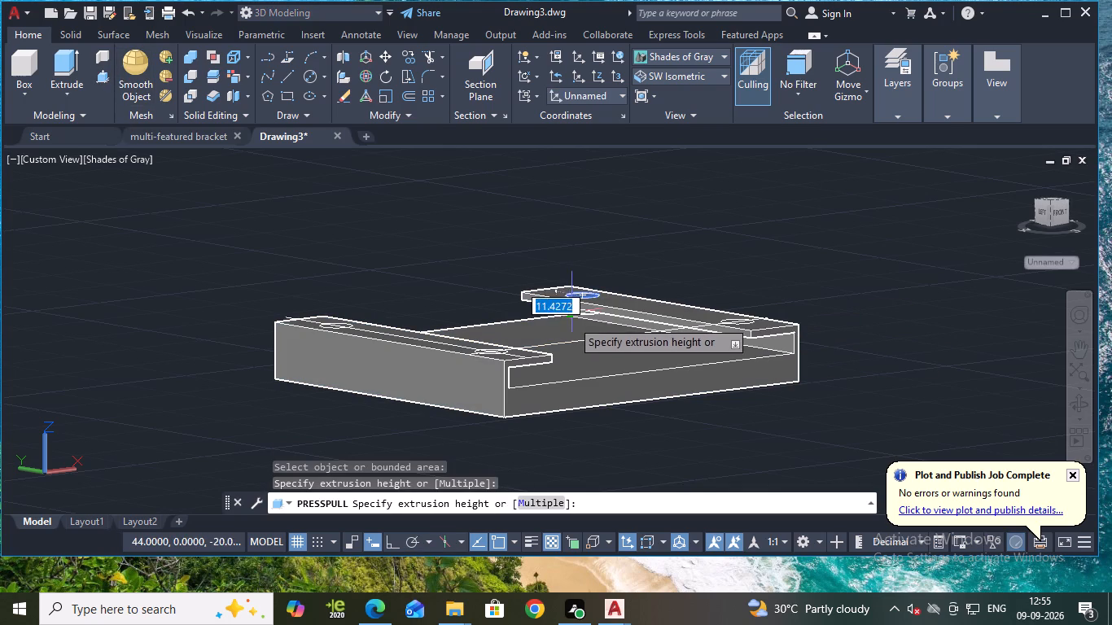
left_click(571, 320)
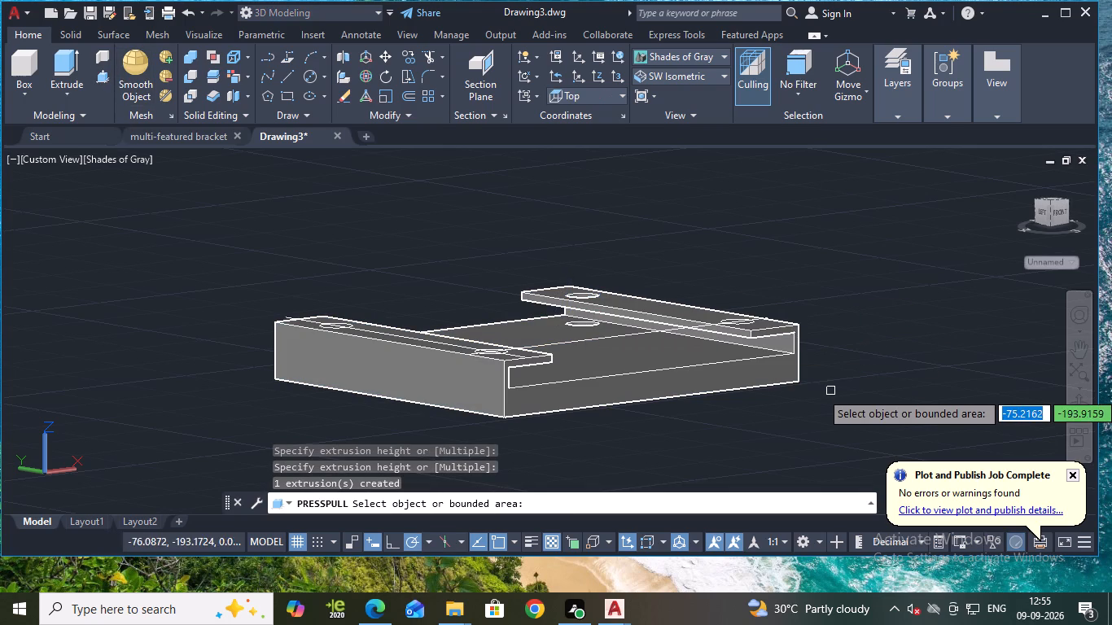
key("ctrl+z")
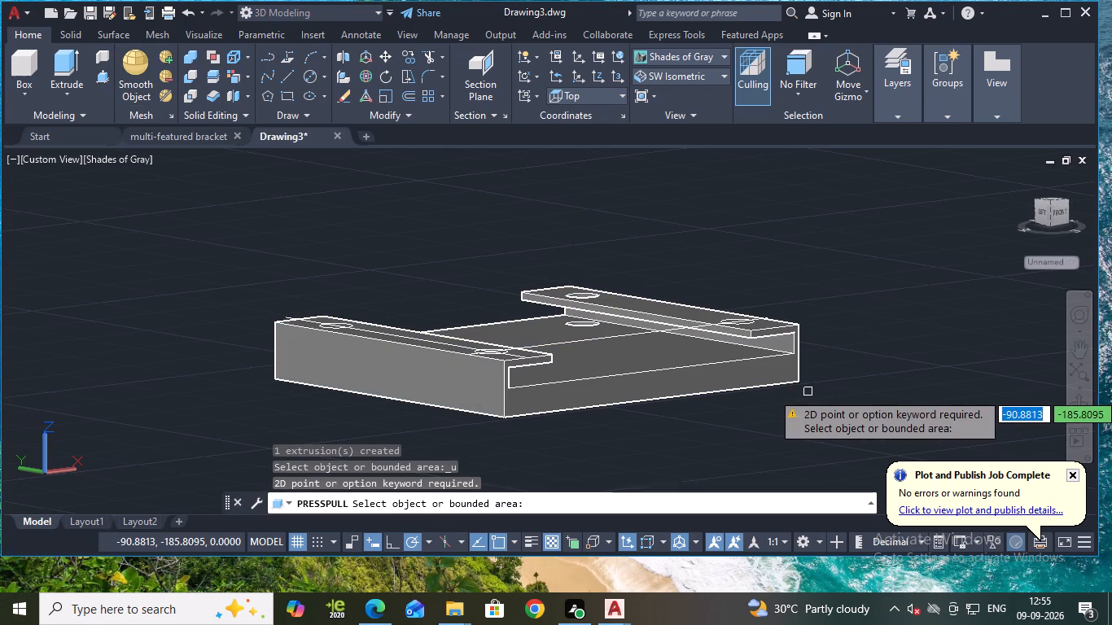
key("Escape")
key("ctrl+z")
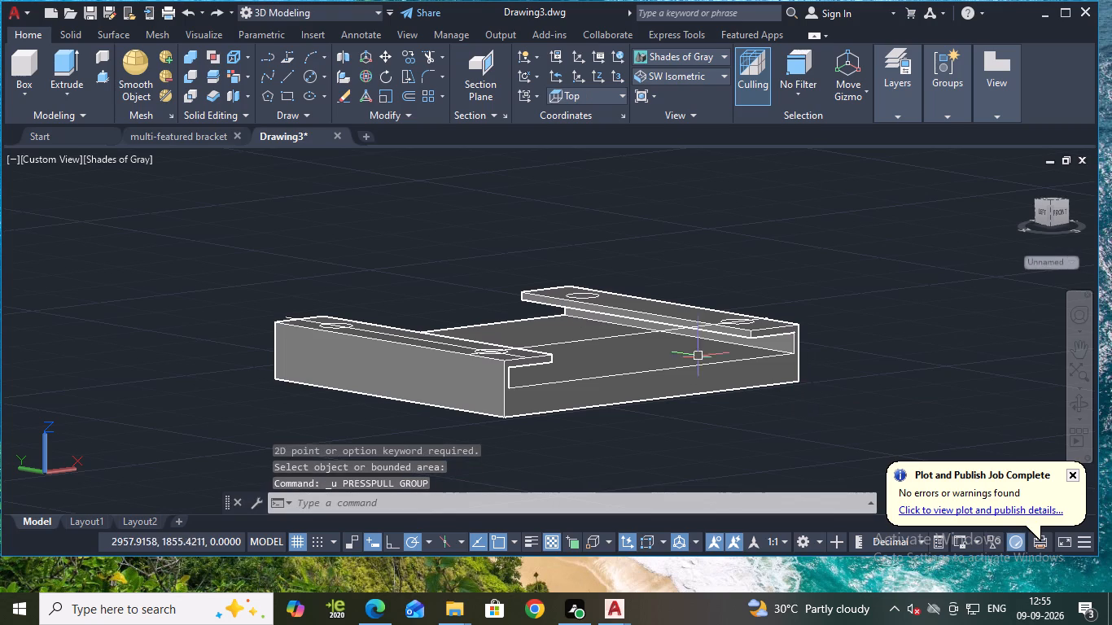
Zoom in on the +X flange and press-pull its back circle downward into the flange.
scroll(597, 258, "up", 2)
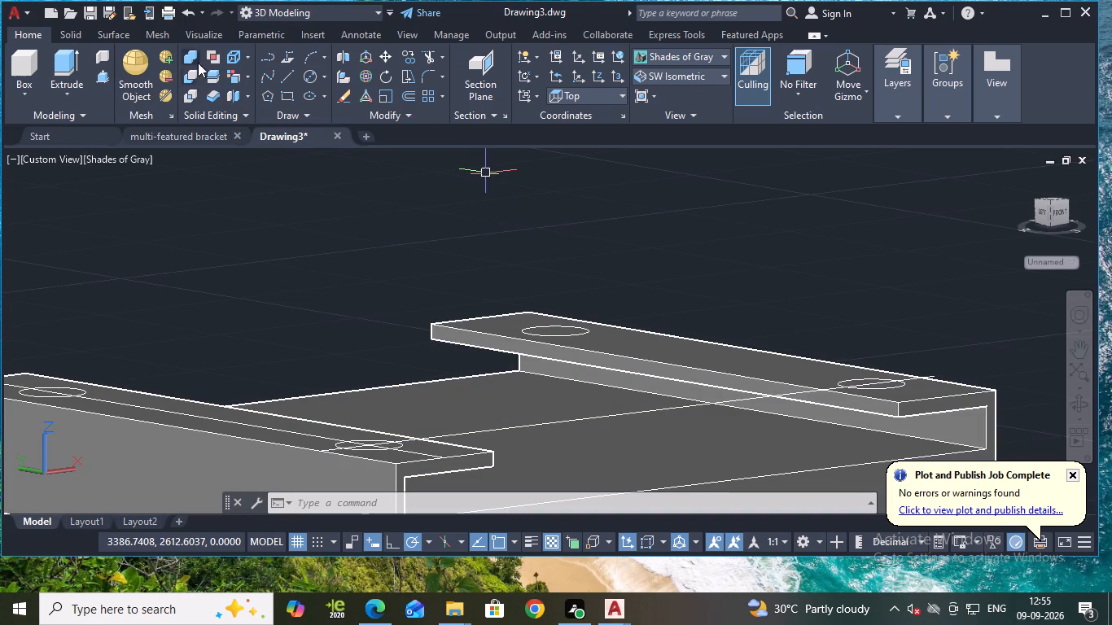
left_click(96, 79)
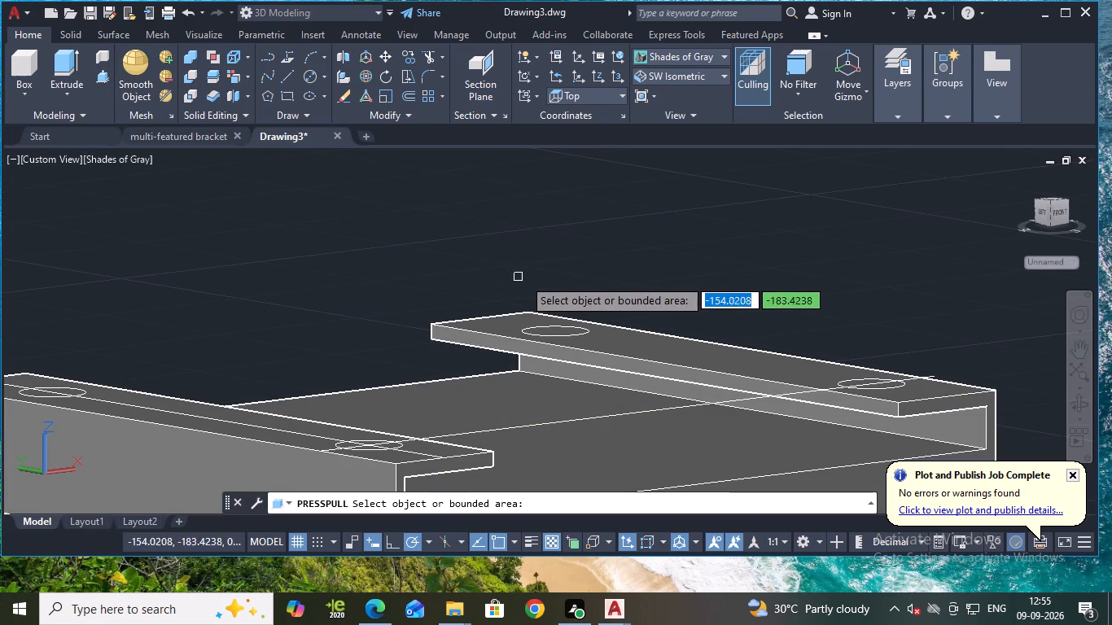
left_click(558, 329)
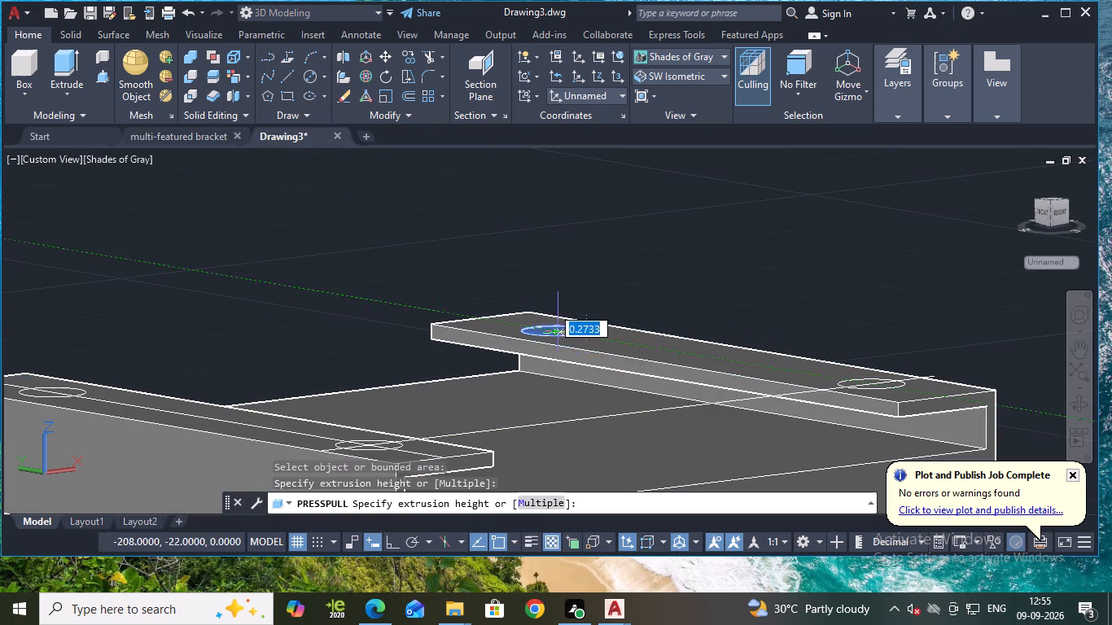
left_click(556, 361)
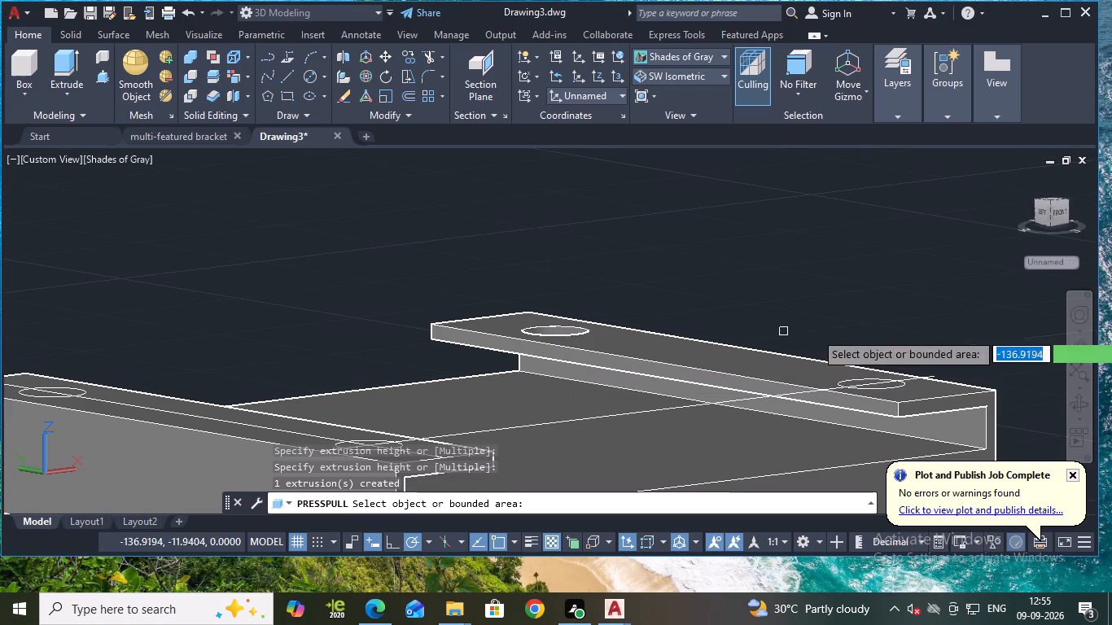
Erase the layout line that crosses between the two flanges through their front circles.
middle_click_drag(864, 332, 702, 251)
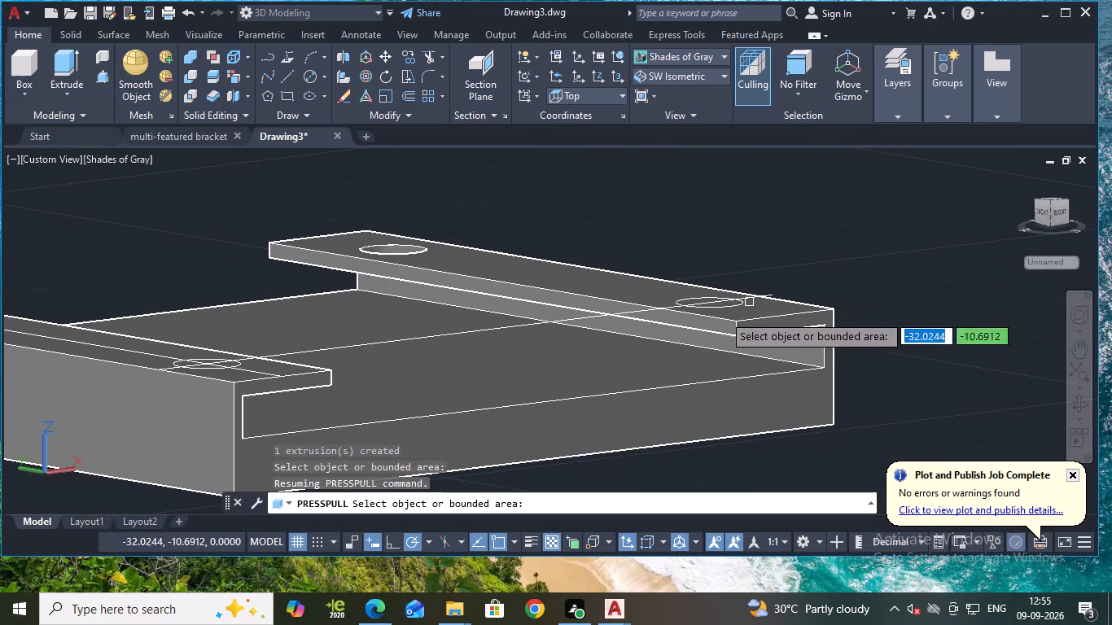
key("Escape")
left_click(530, 326)
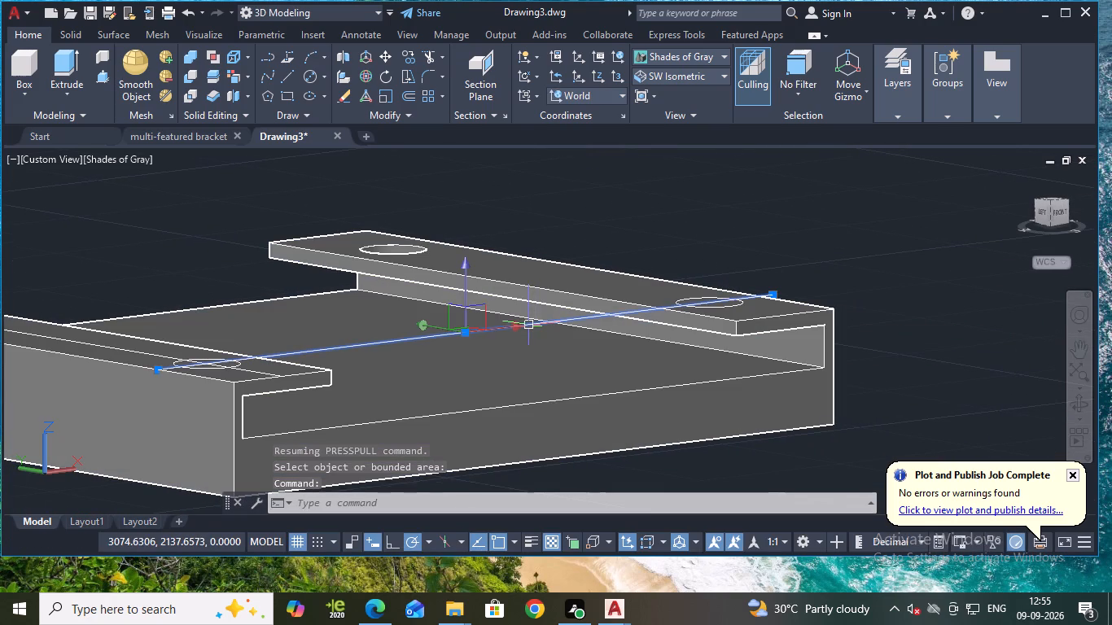
key("Delete")
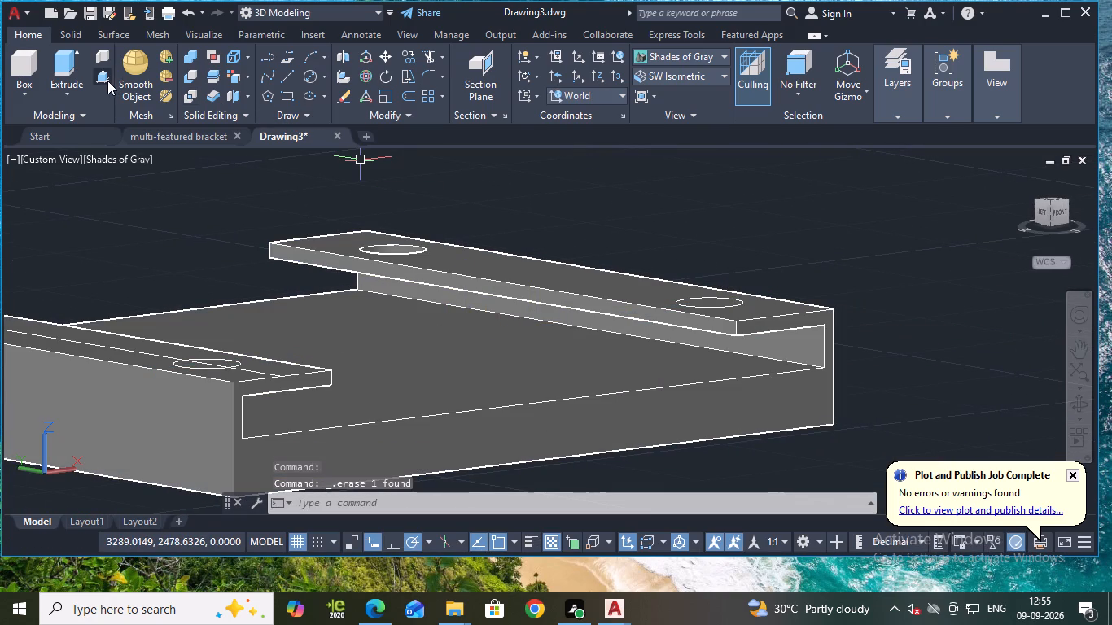
Press-pull the front circle on the +X flange downward through the flange.
left_click(99, 76)
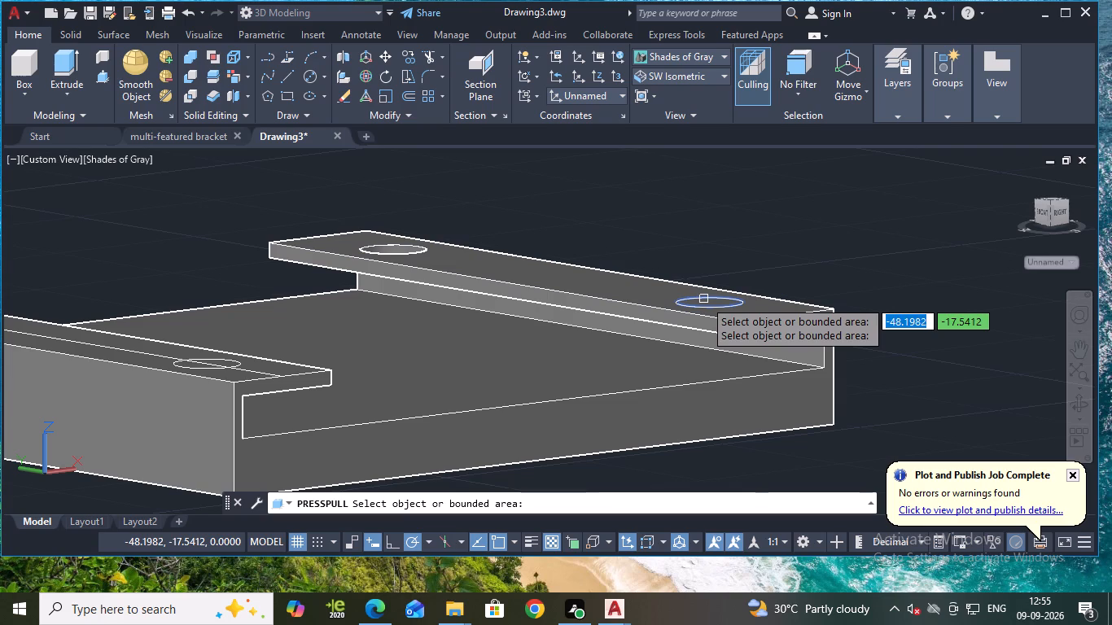
left_click(704, 299)
left_click(701, 334)
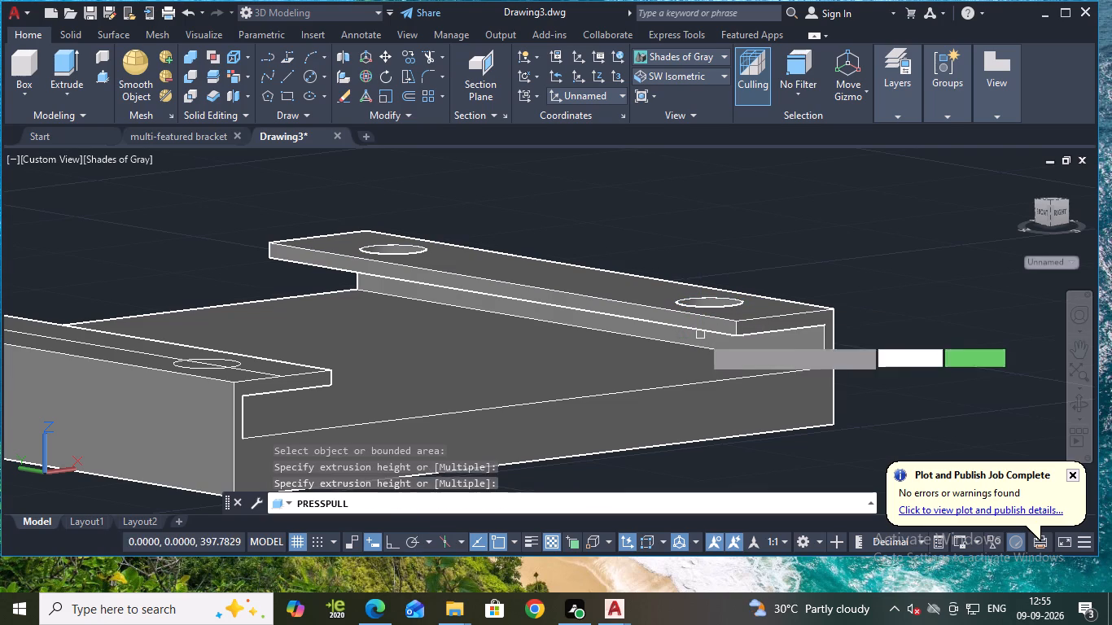
middle_click_drag(917, 320, 796, 325, "shift")
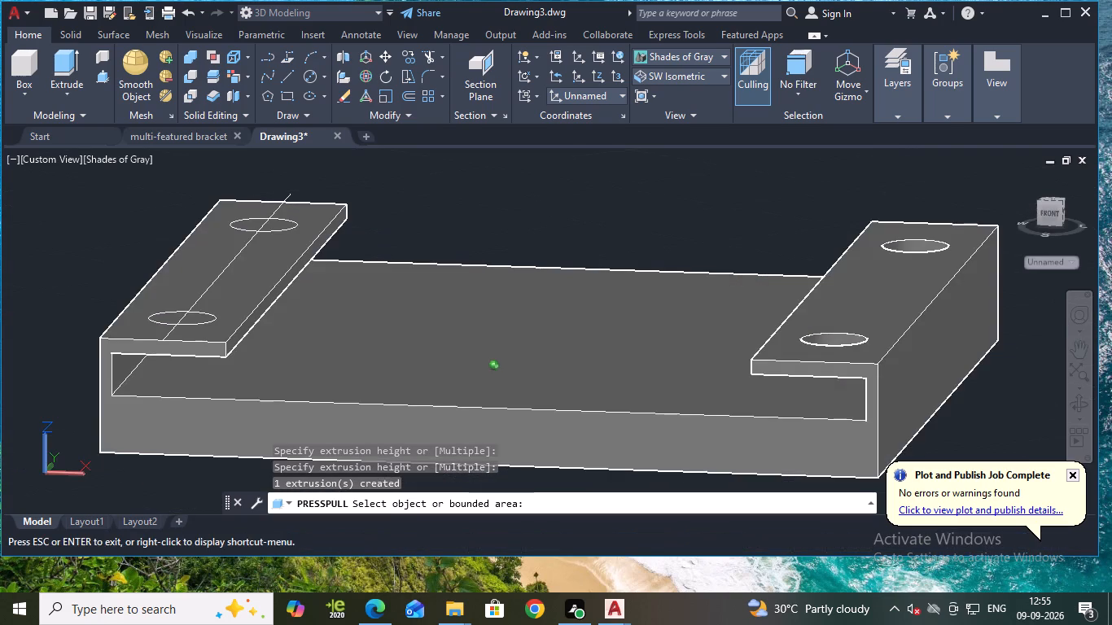
middle_click_drag(796, 325, 777, 325, "shift")
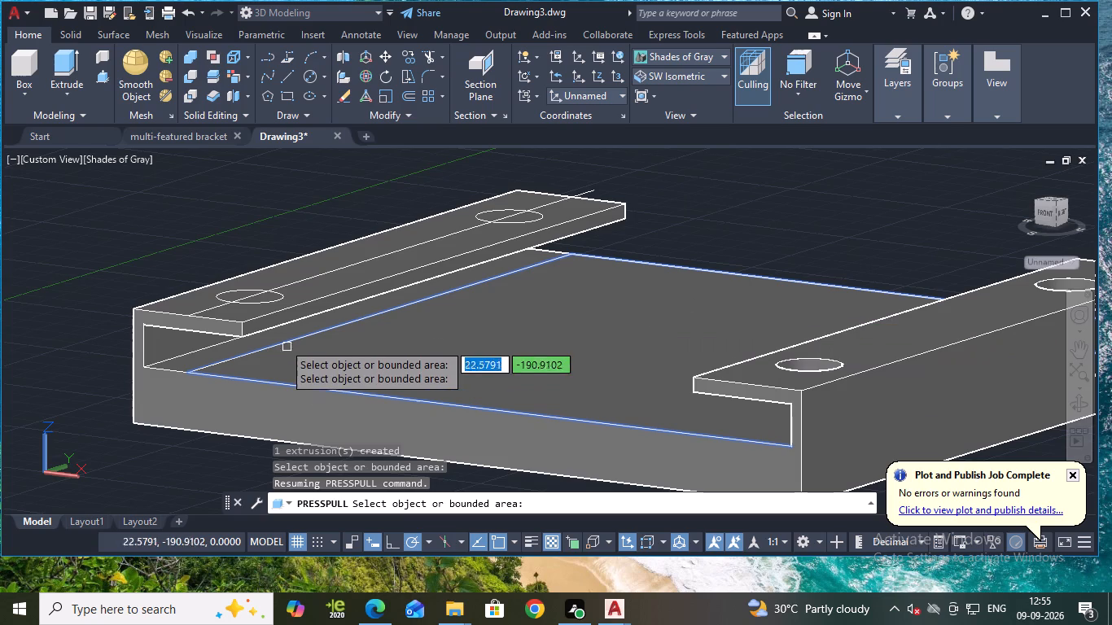
key("Escape")
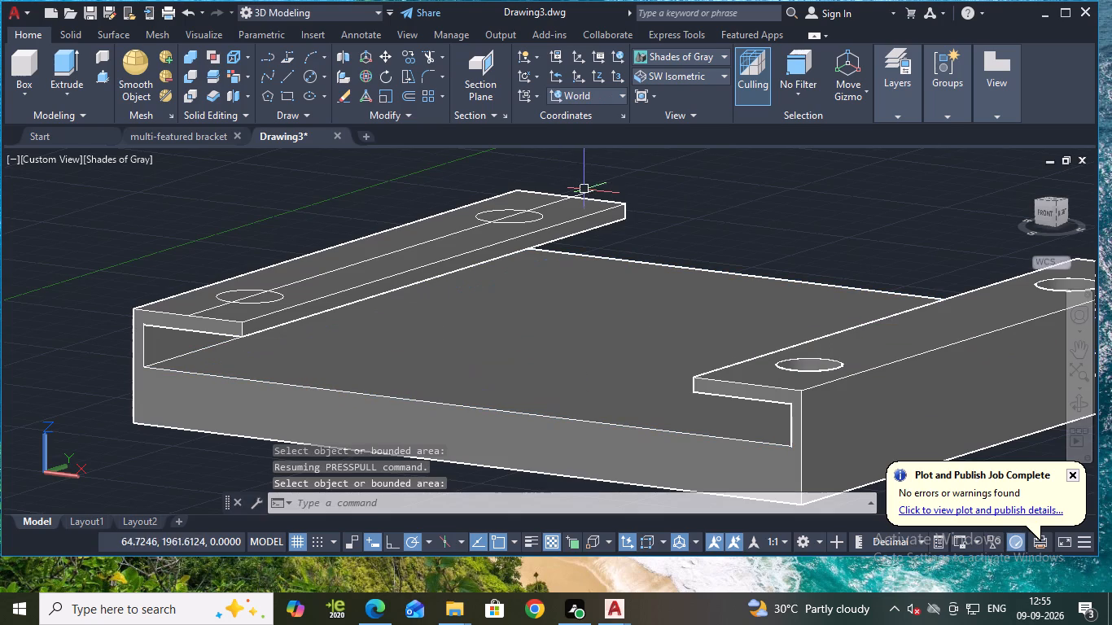
Erase the layout line running lengthwise through the circles on the -X flange.
left_click(585, 192)
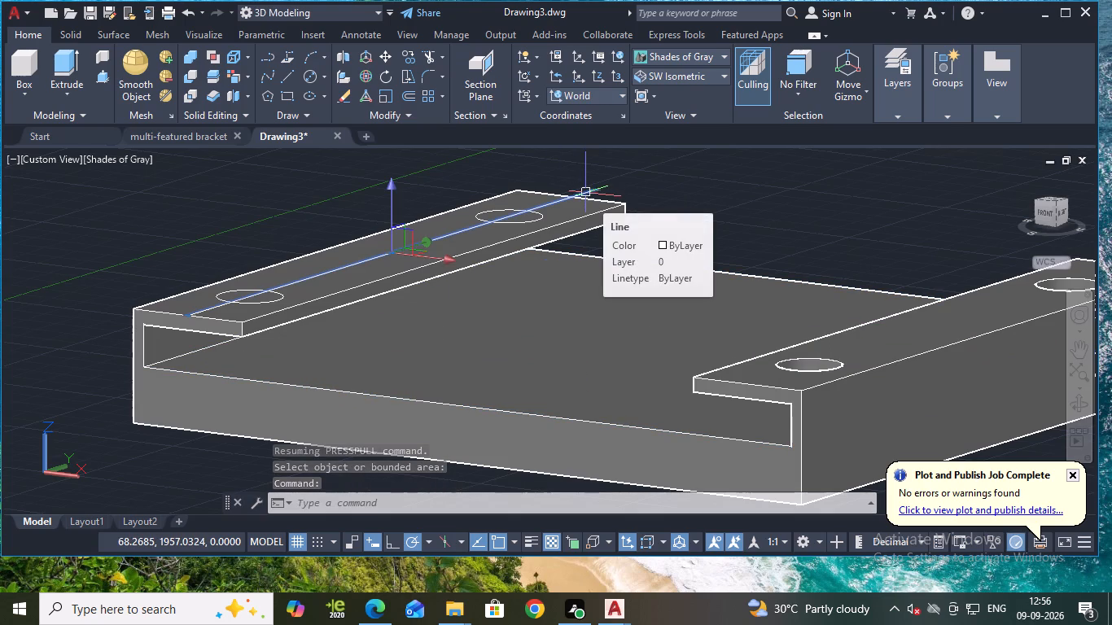
key("Delete")
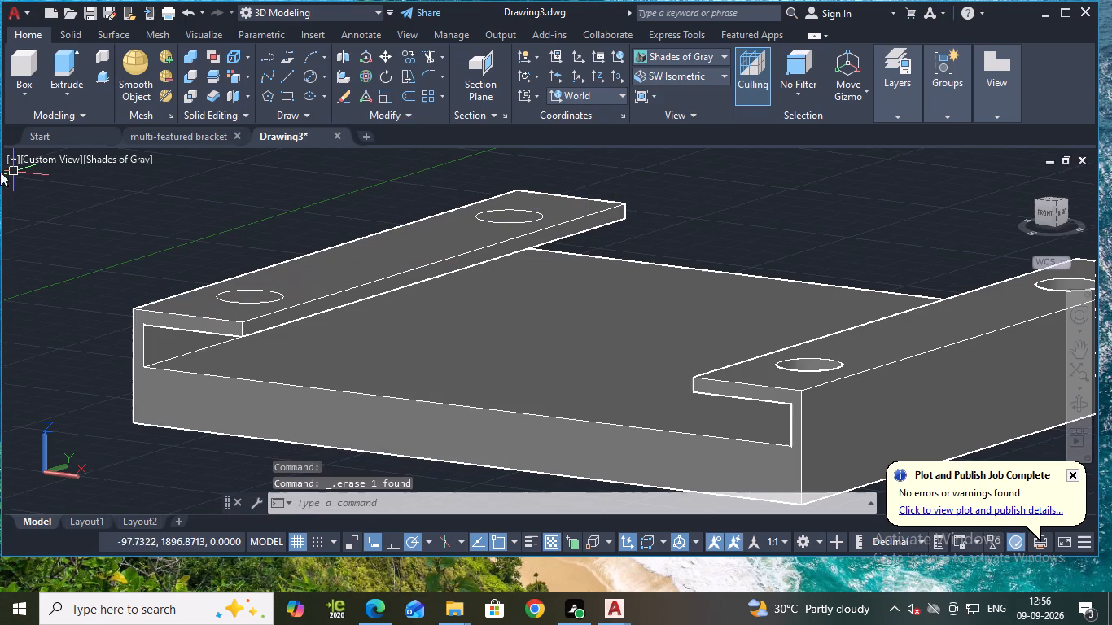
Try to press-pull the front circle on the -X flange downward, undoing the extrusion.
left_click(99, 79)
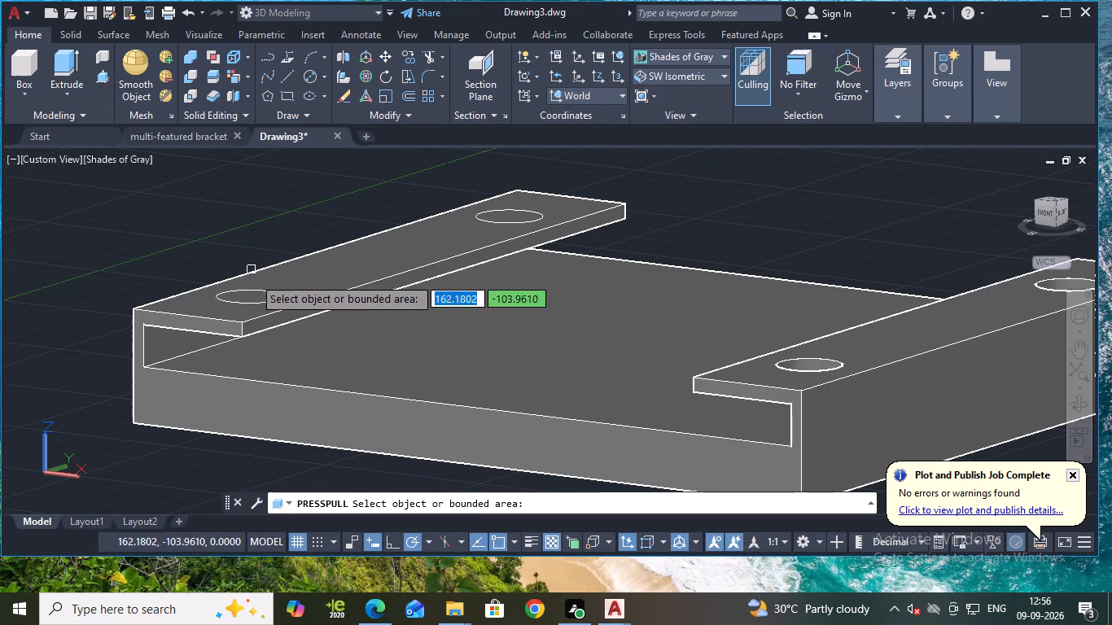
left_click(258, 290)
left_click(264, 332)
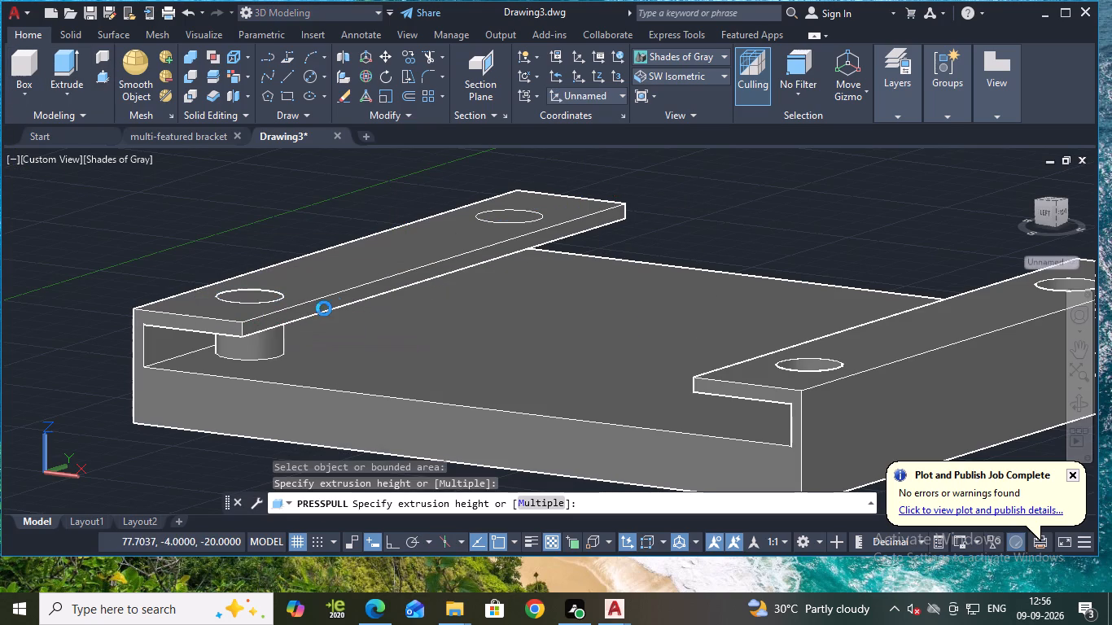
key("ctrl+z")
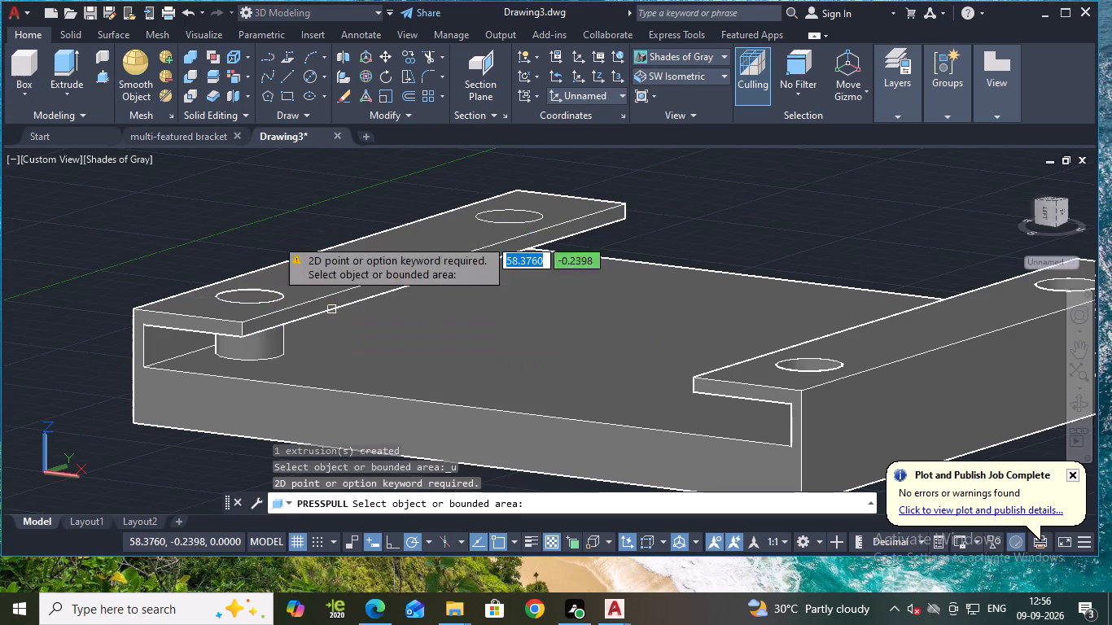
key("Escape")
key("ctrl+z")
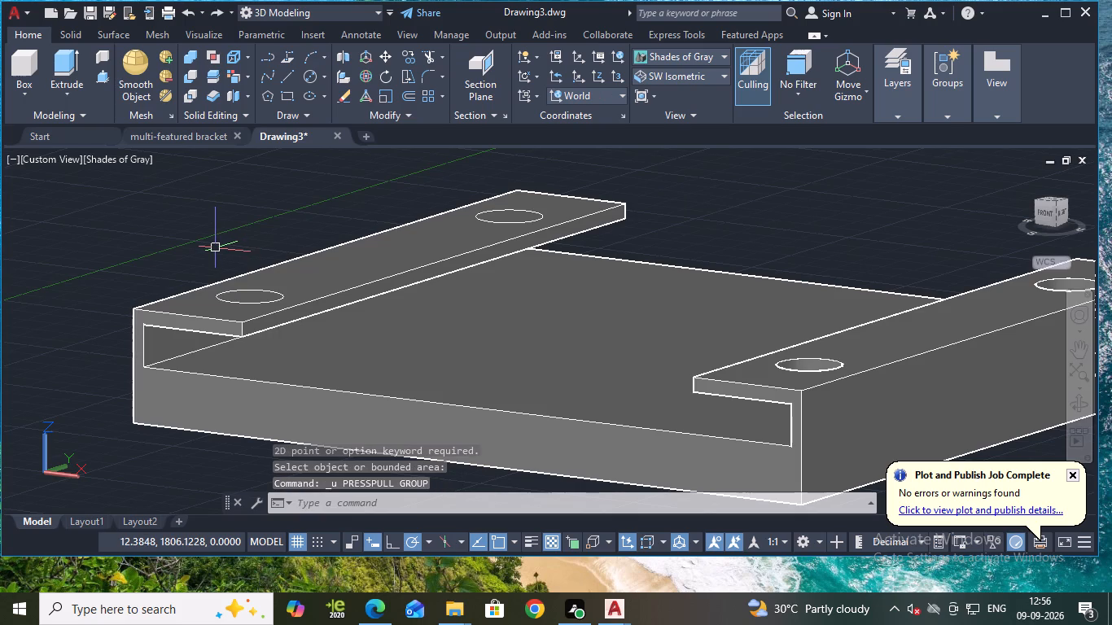
From a lower viewing angle, press-pull the front and back circles on the -X flange downward through the flange.
middle_click_drag(217, 248, 226, 235)
middle_click_drag(240, 228, 247, 220, "shift")
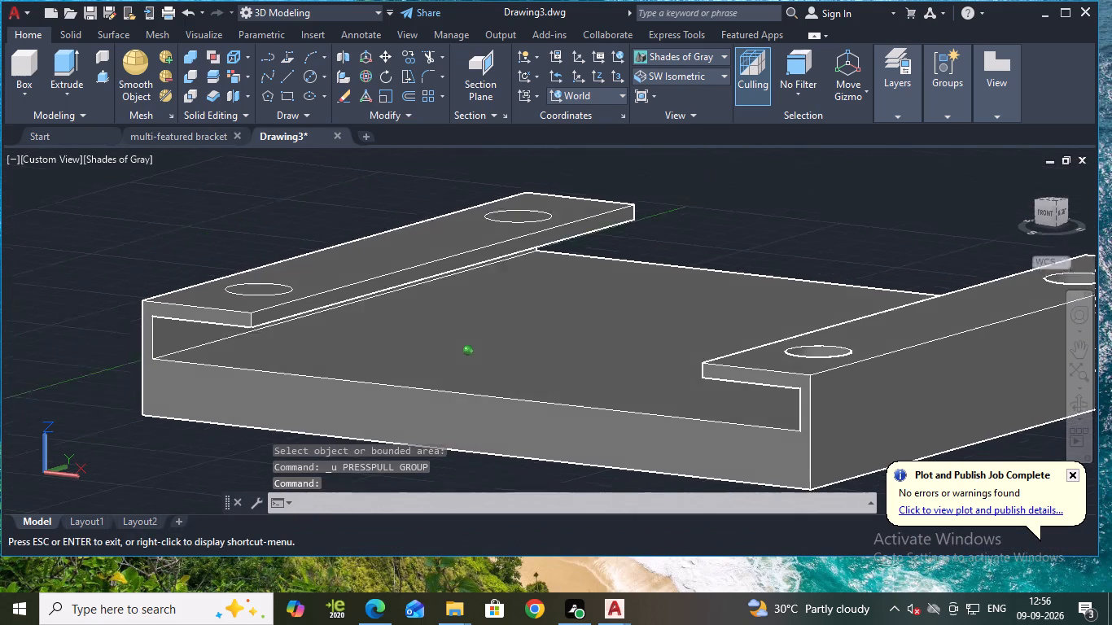
middle_click_drag(247, 220, 247, 215, "shift")
left_click(99, 76)
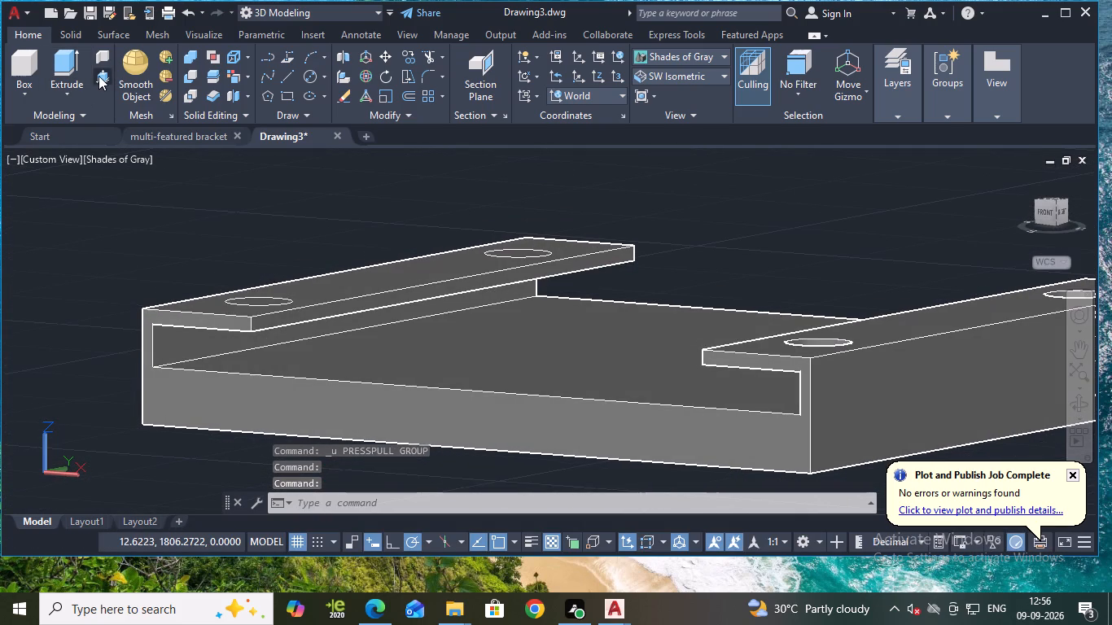
left_click(254, 299)
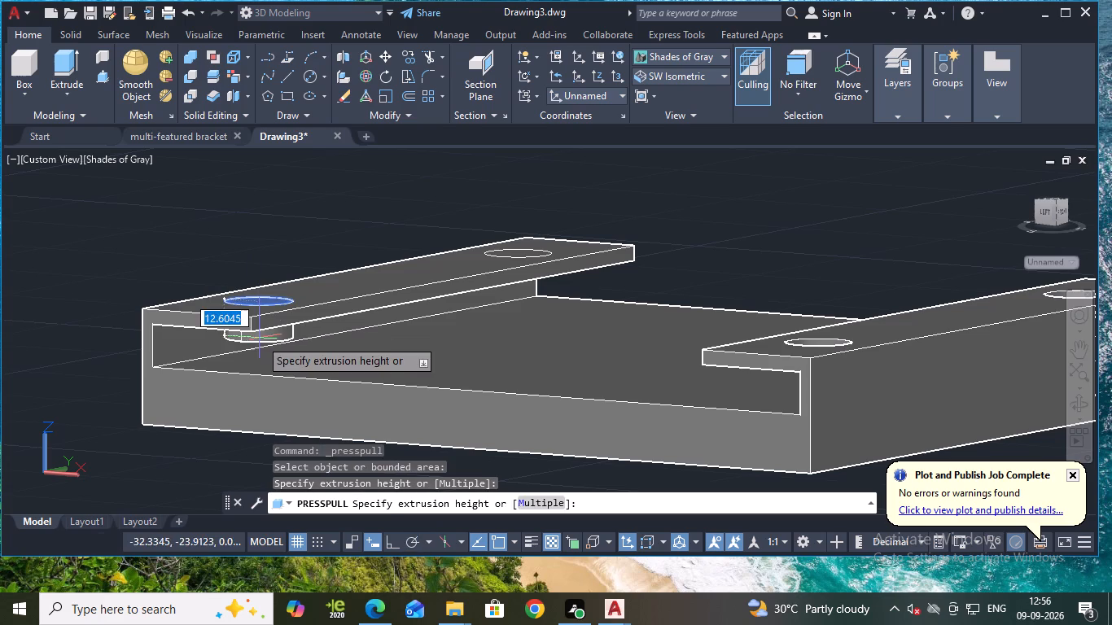
left_click(260, 339)
left_click(519, 251)
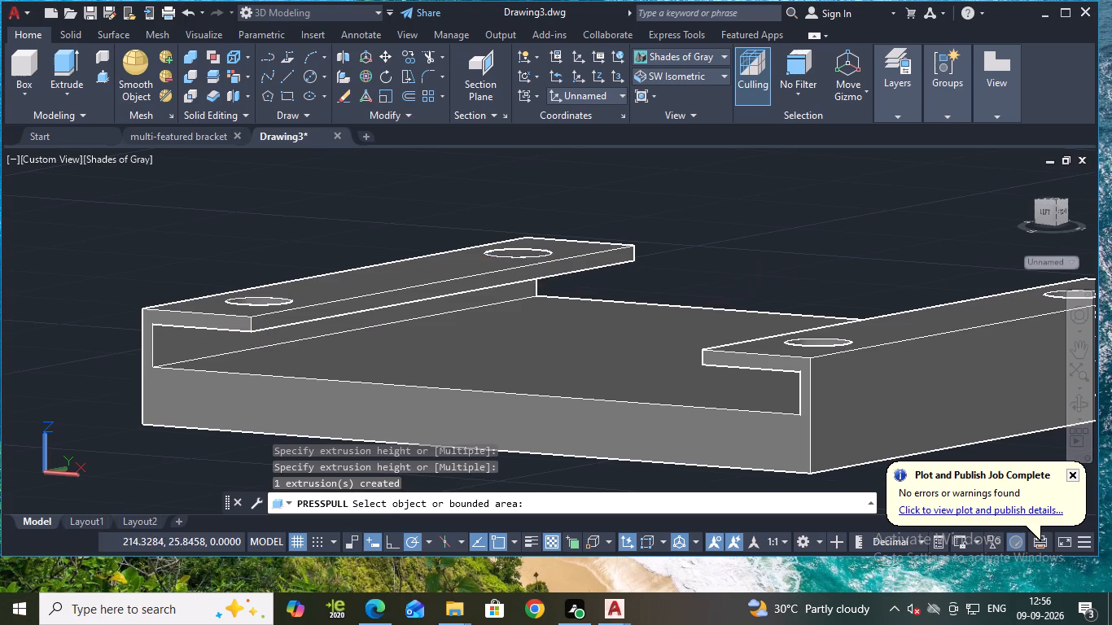
left_click(527, 291)
key("Escape")
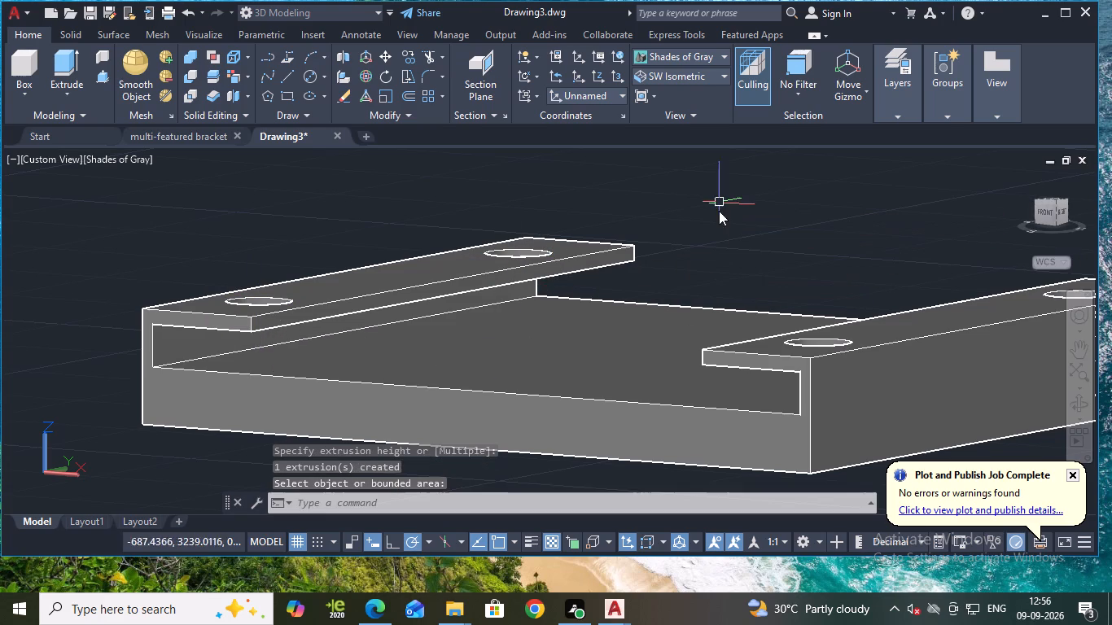
Show the model in the Top view to examine the four flange holes.
left_click(668, 72)
left_click(680, 98)
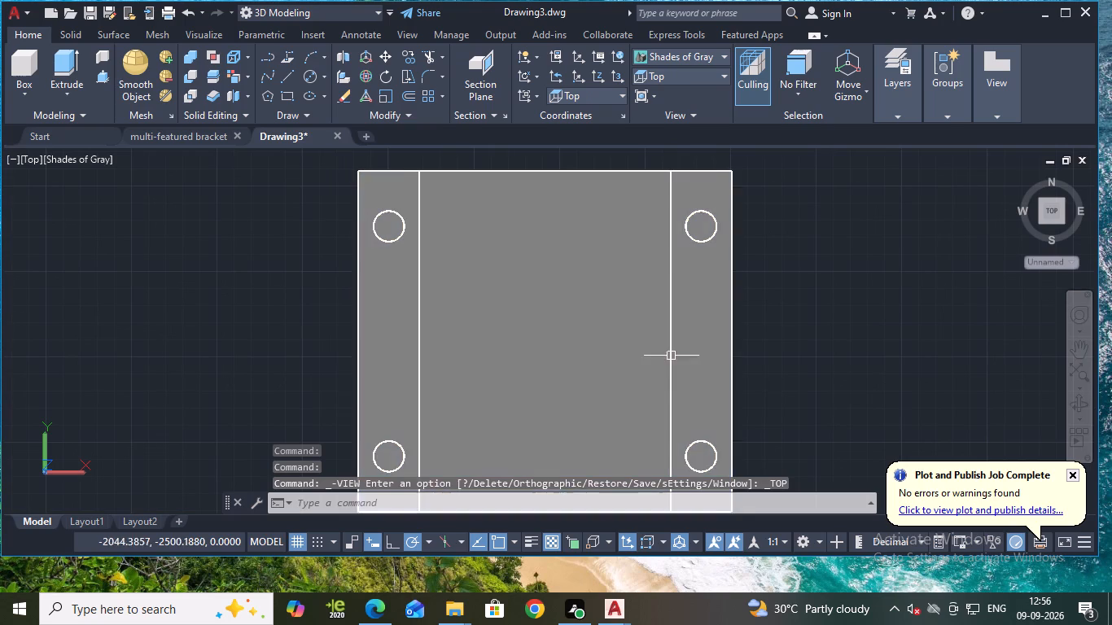
middle_click_drag(826, 371, 779, 338)
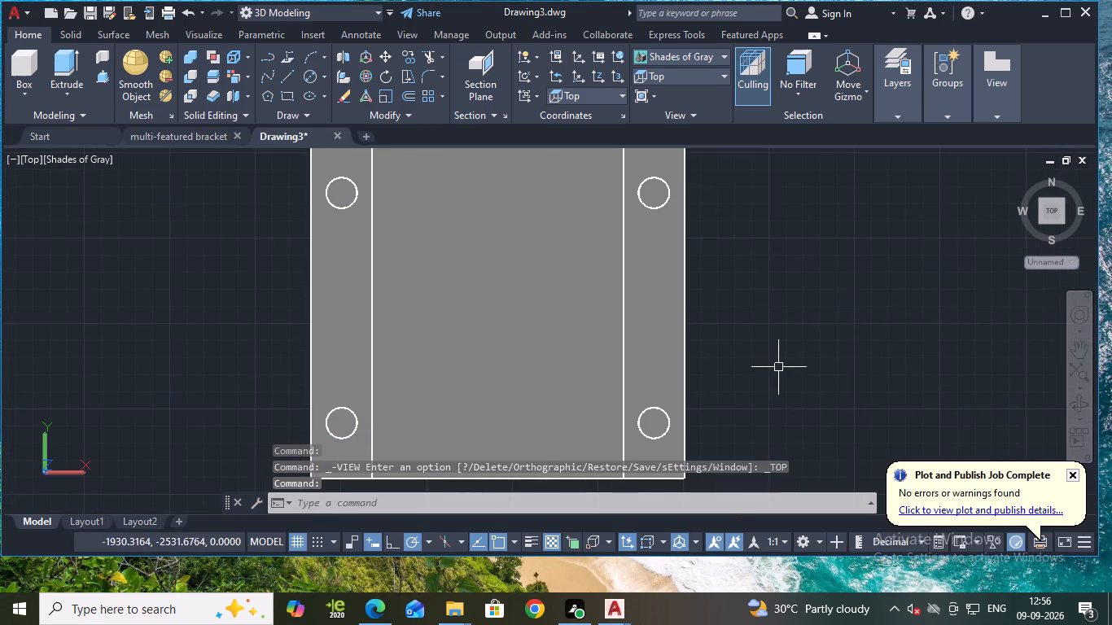
Color the solid's selected outer faces, including the base, flanges, sides and ends, red.
scroll(778, 363, "down", 1)
middle_click_drag(781, 370, 743, 255, "shift")
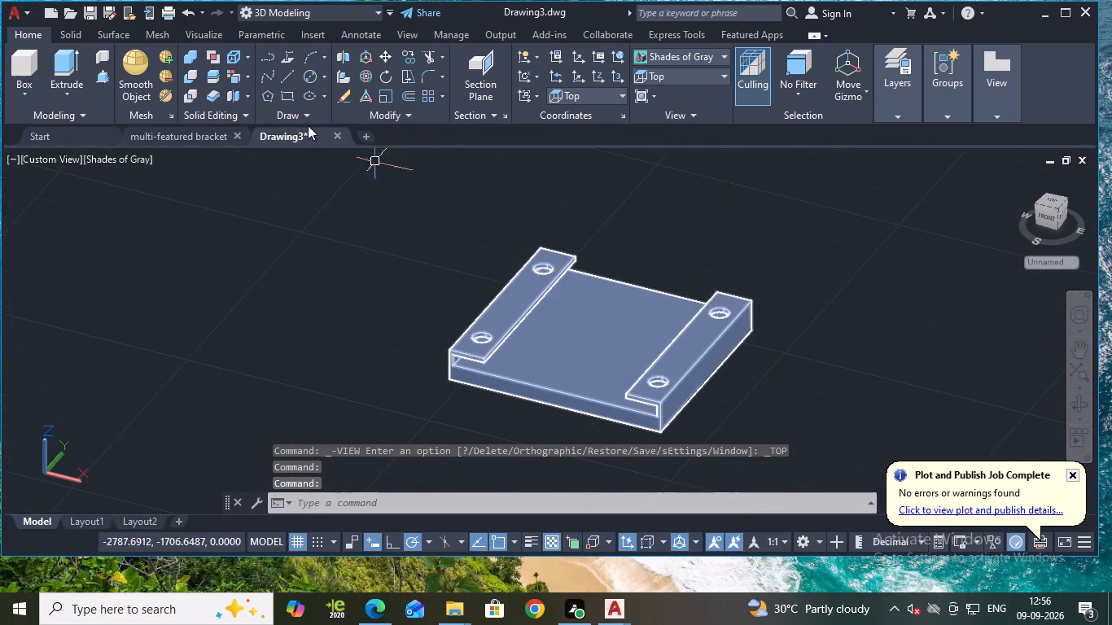
left_click(233, 80)
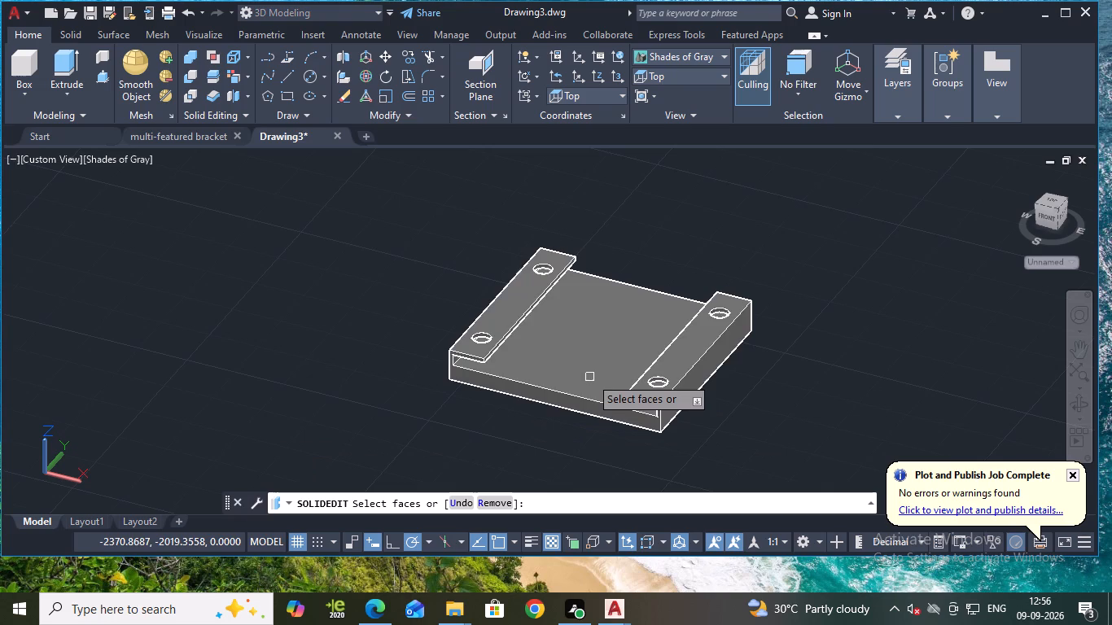
left_click(590, 376)
left_click(604, 417)
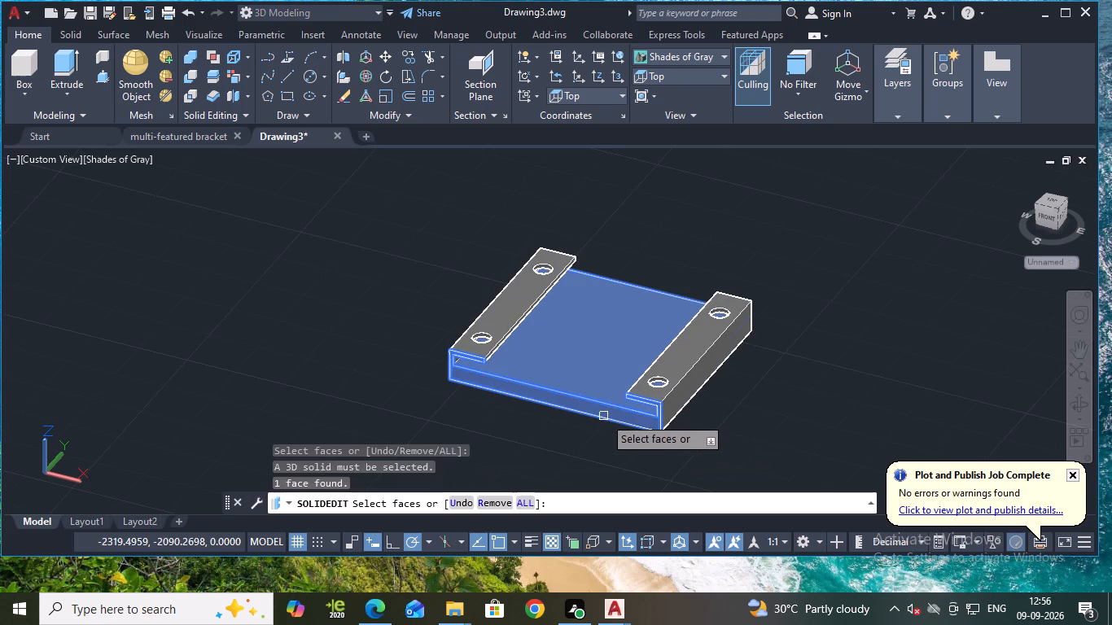
left_click(694, 391)
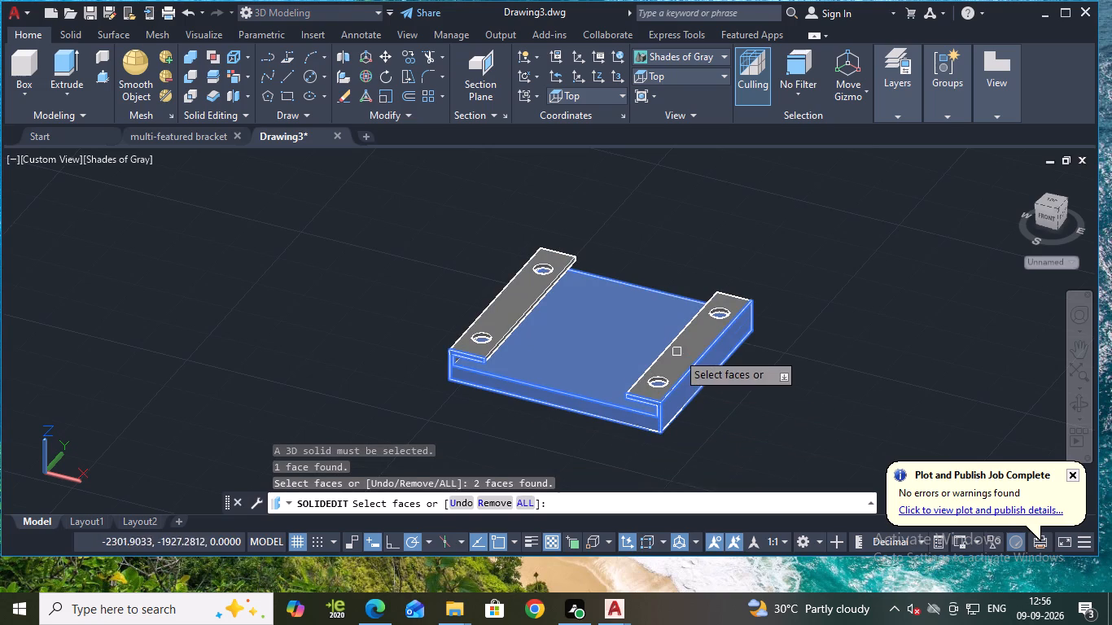
left_click(677, 352)
left_click(510, 295)
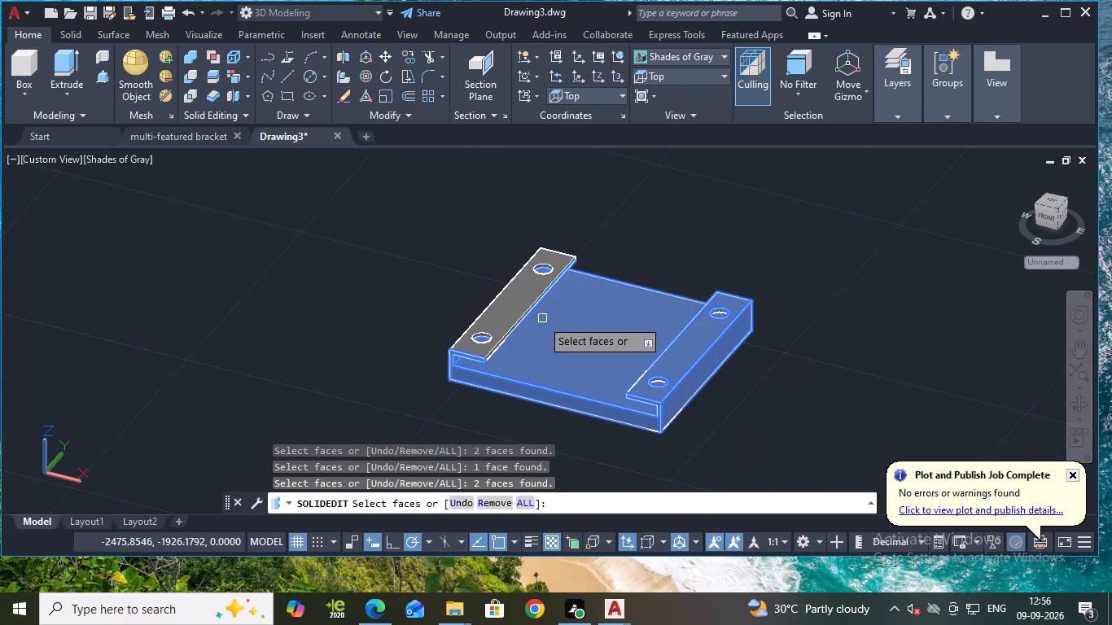
left_click(515, 311)
left_click(526, 315)
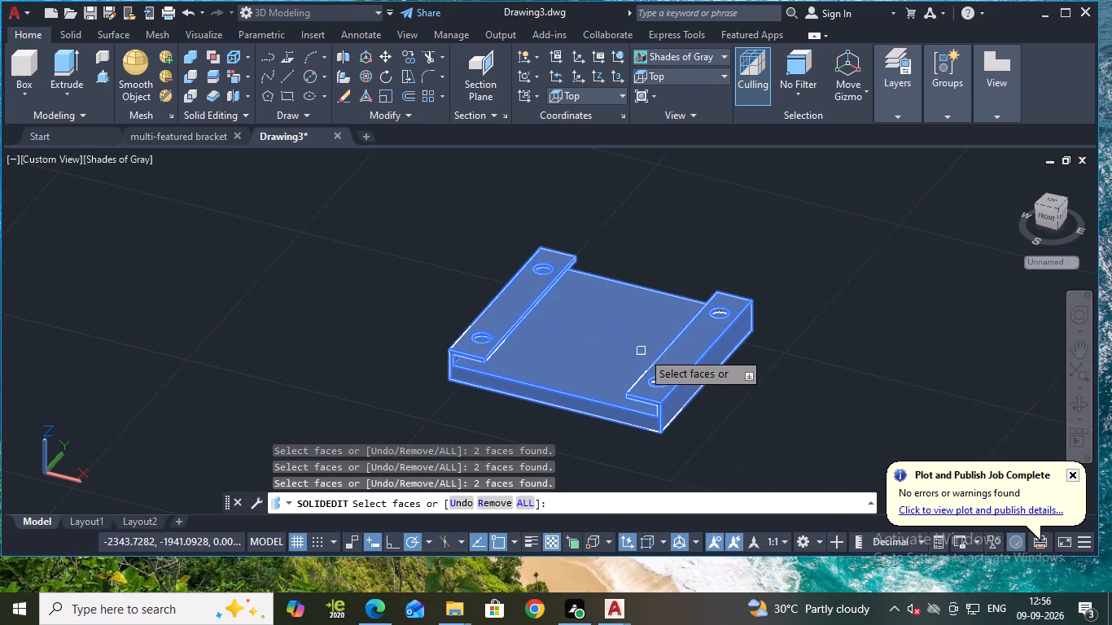
middle_click_drag(767, 365, 686, 365, "shift")
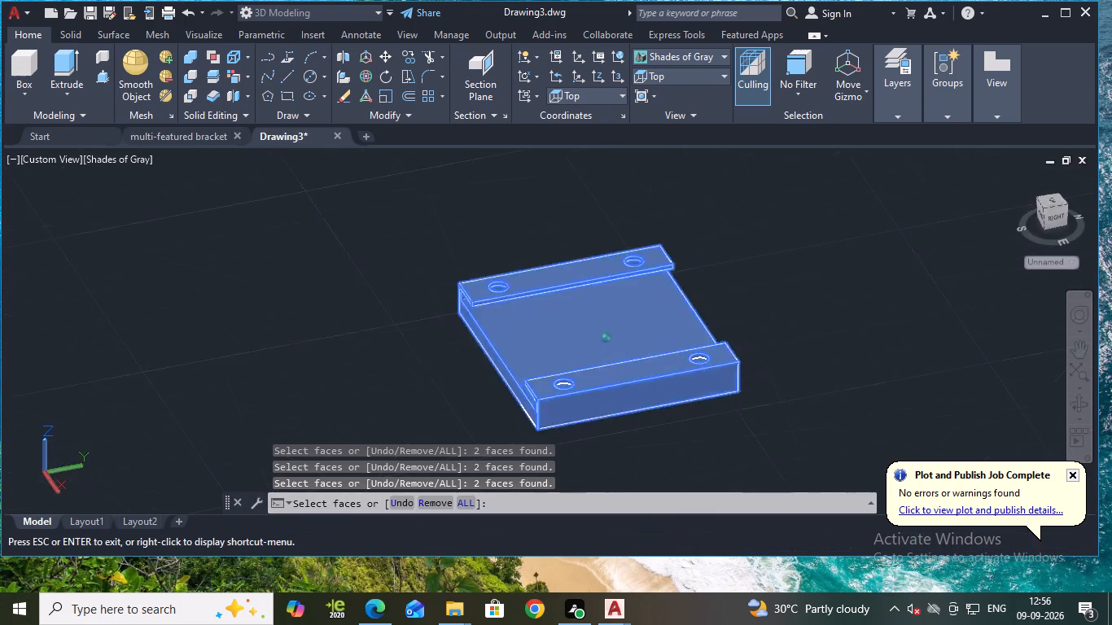
middle_click_drag(686, 365, 537, 318, "shift")
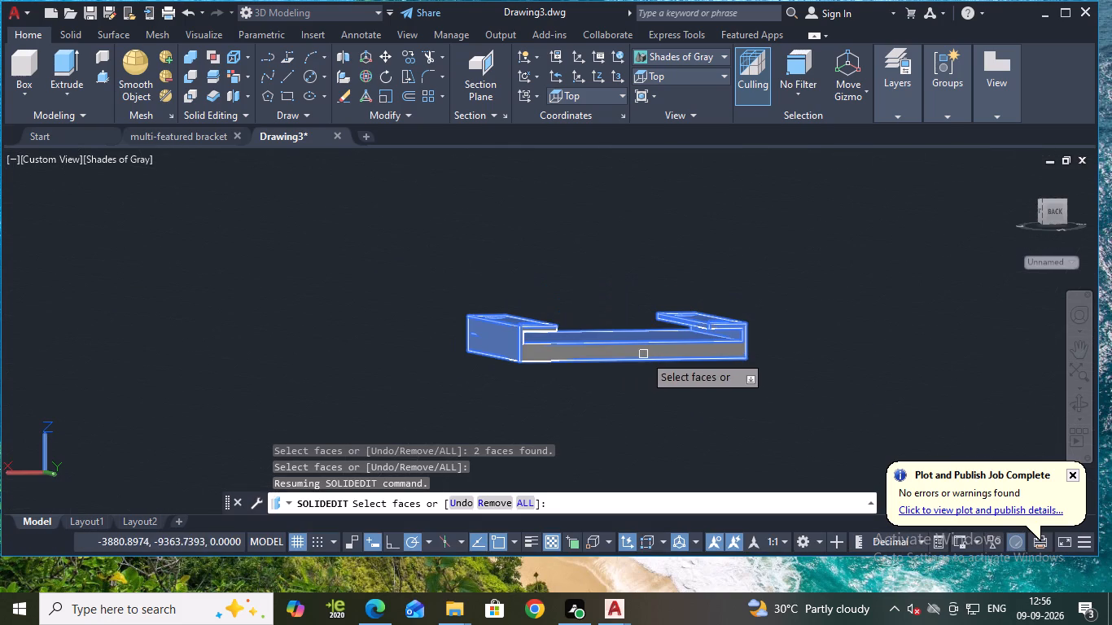
left_click(643, 355)
middle_click_drag(665, 387, 572, 400, "shift")
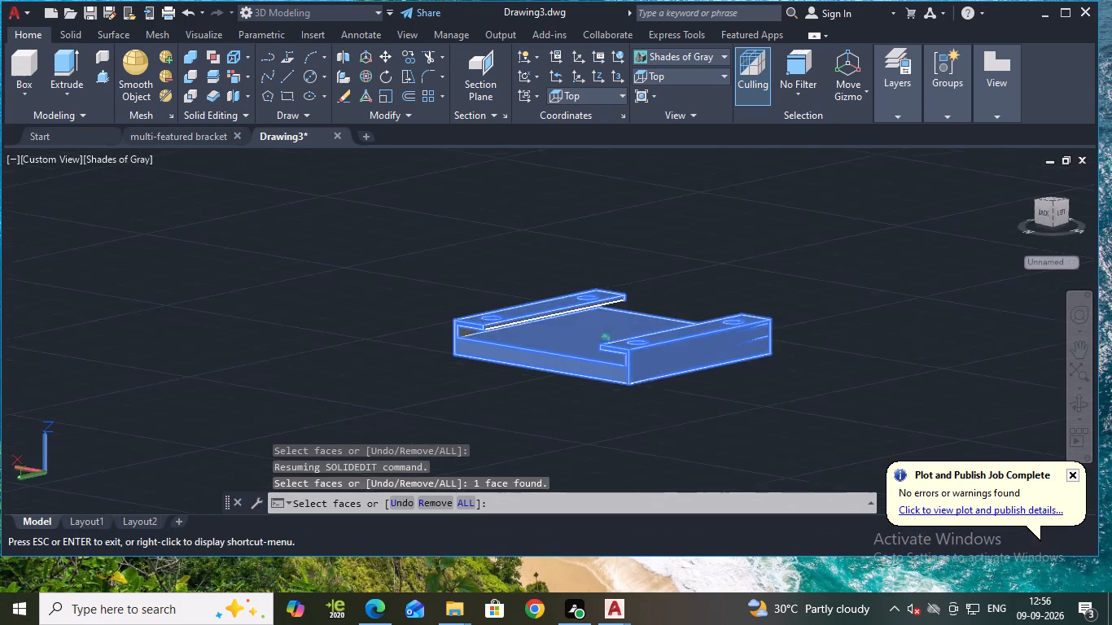
middle_click_drag(572, 400, 567, 391, "shift")
scroll(543, 392, "up", 1)
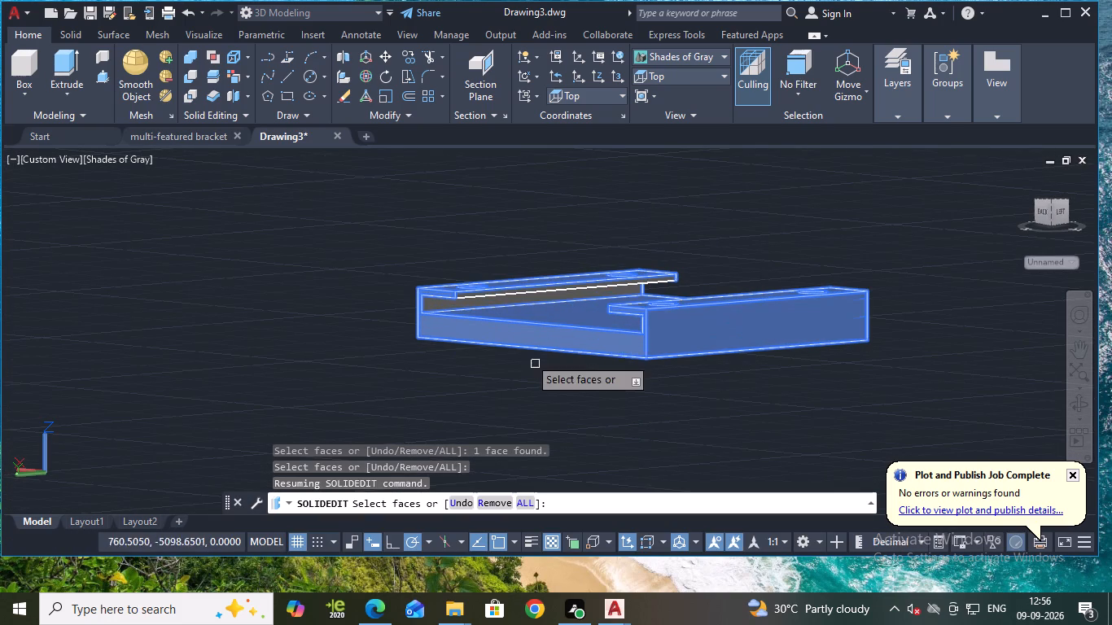
left_click(449, 305)
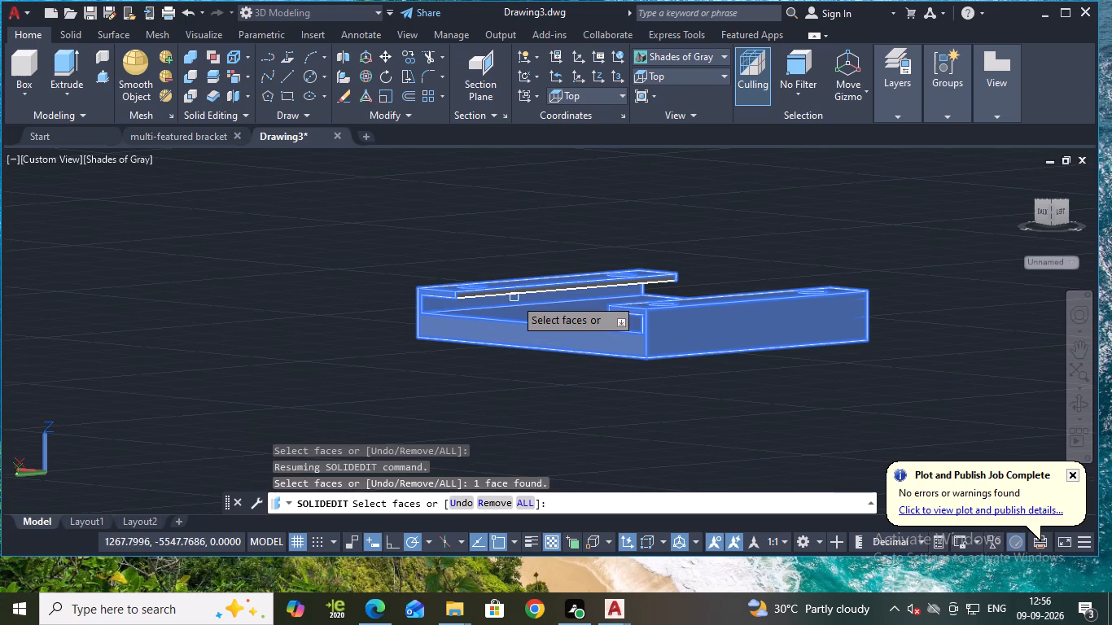
left_click(510, 295)
middle_click_drag(618, 404, 737, 399, "shift")
scroll(641, 422, "up", 1, "shift")
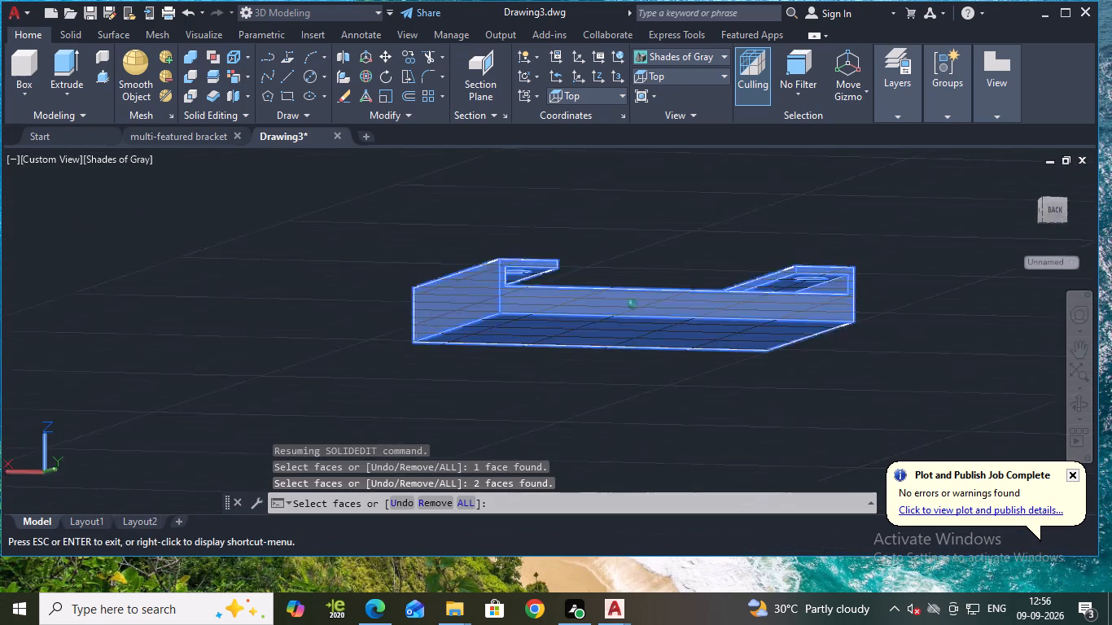
middle_click_drag(737, 399, 639, 443, "shift")
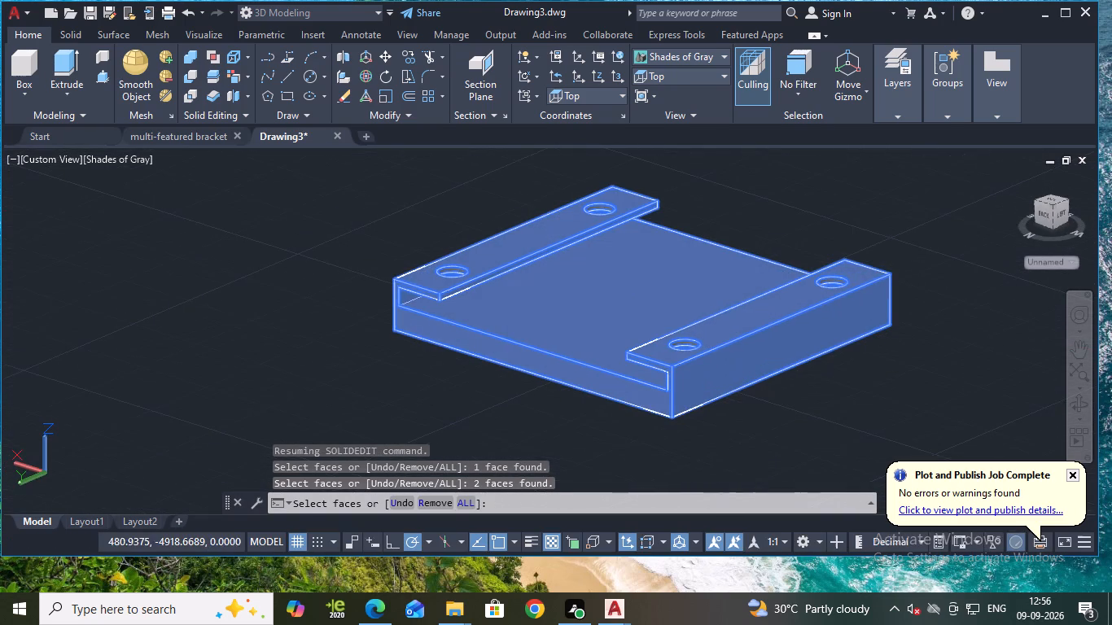
key("Return")
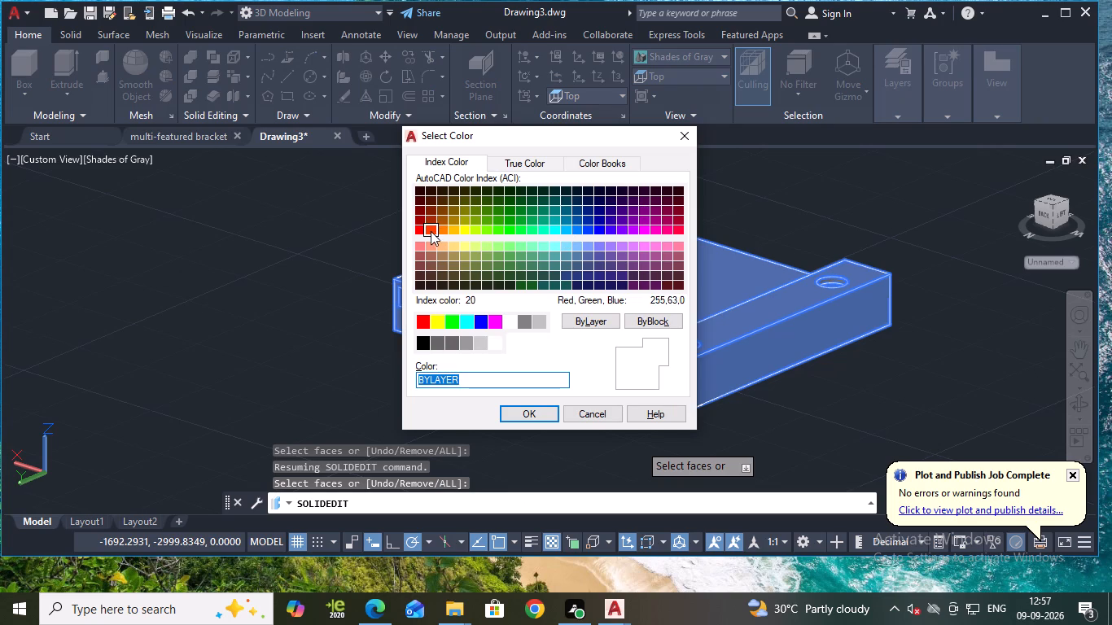
left_click(421, 232)
left_click(534, 412)
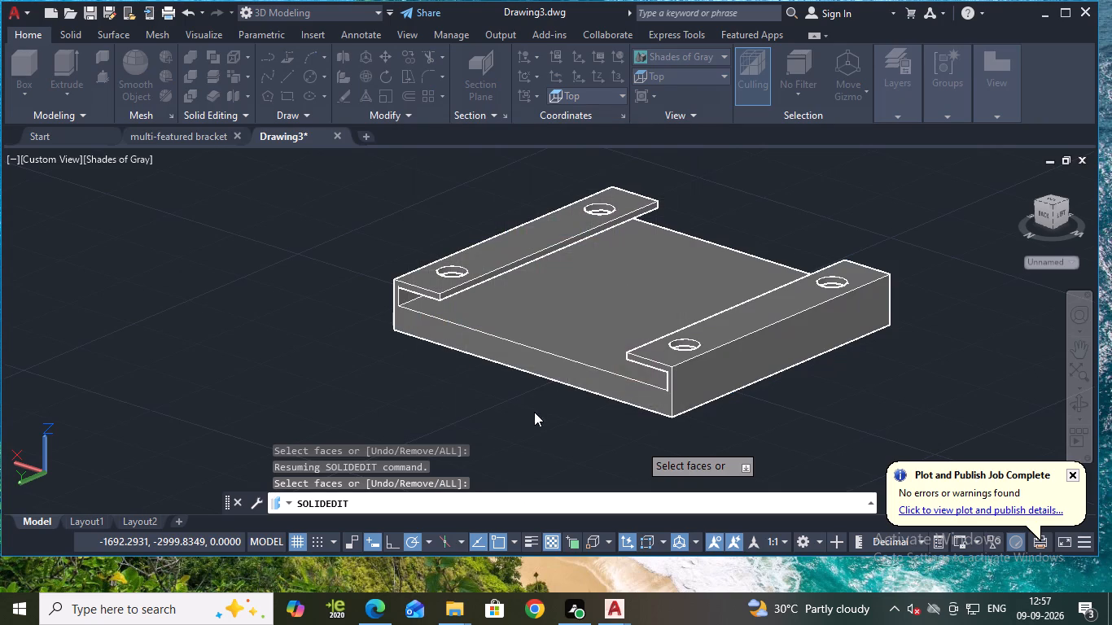
key("Return")
key("Return")
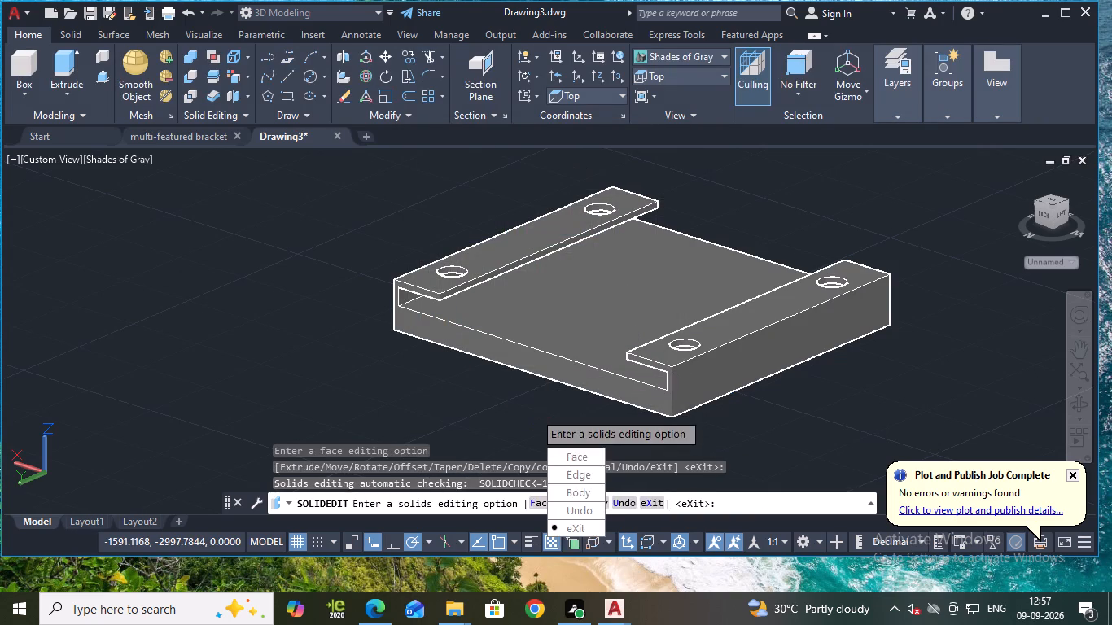
Change the visual style to Shaded with edges.
left_click(113, 147)
left_click(113, 151)
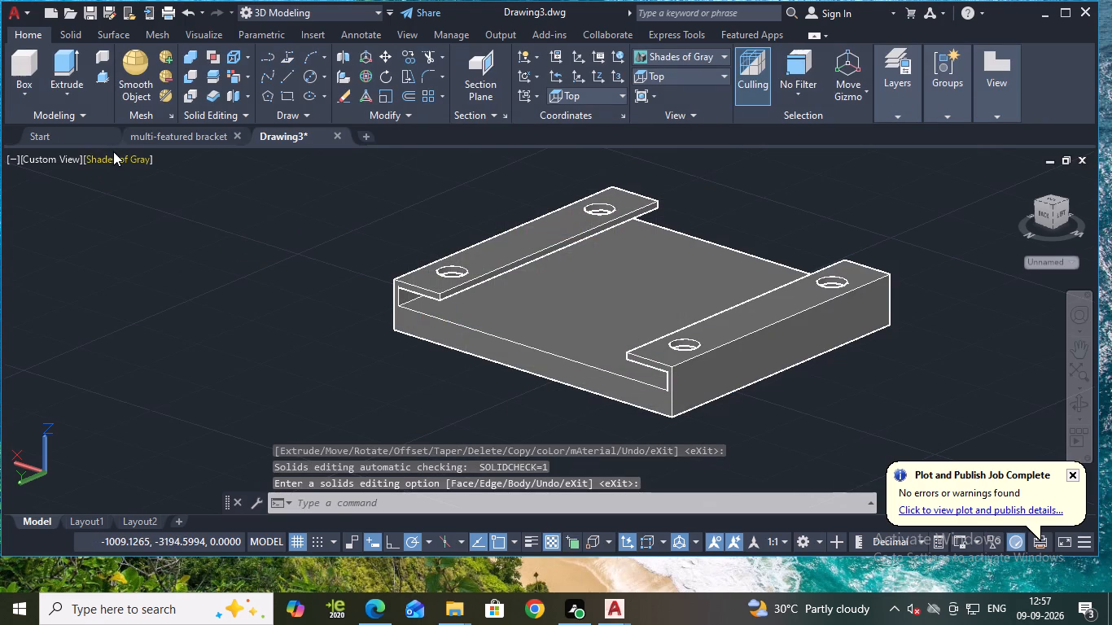
left_click(182, 295)
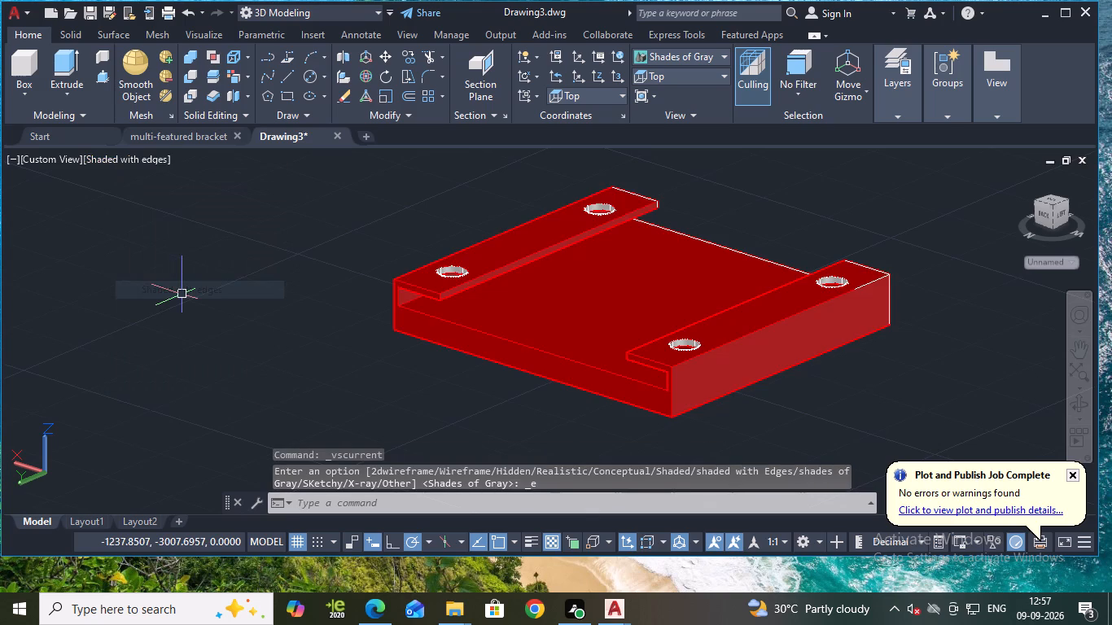
Examine the red part and its flange edges and holes from the Top view and an angled view.
left_click(662, 76)
left_click(668, 90)
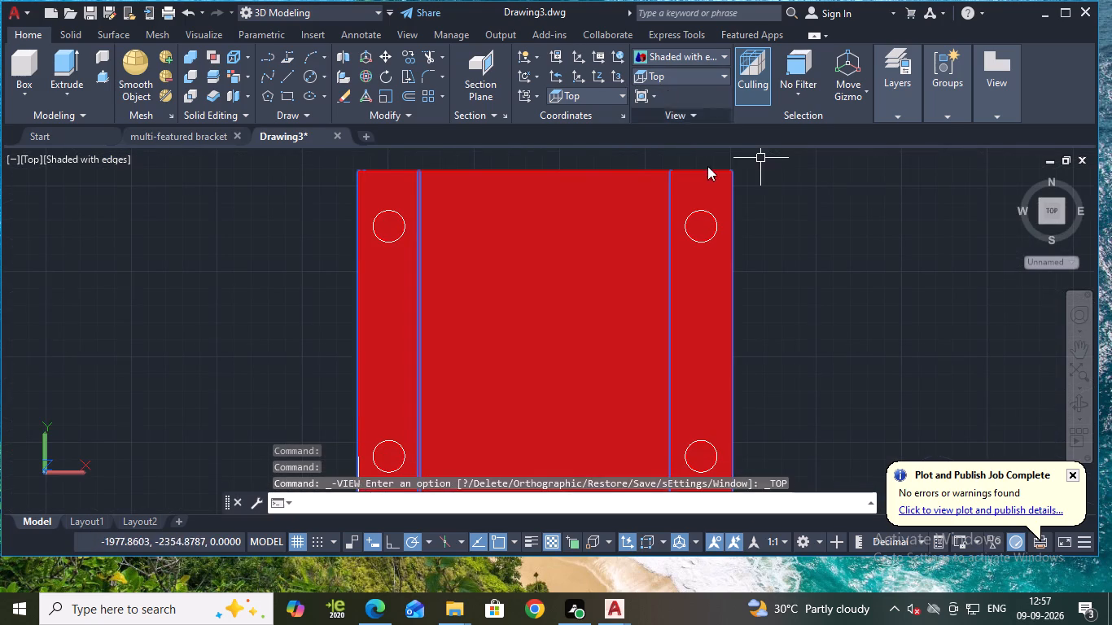
scroll(870, 353, "down", 1)
middle_click_drag(837, 372, 810, 341)
scroll(586, 381, "up", 5)
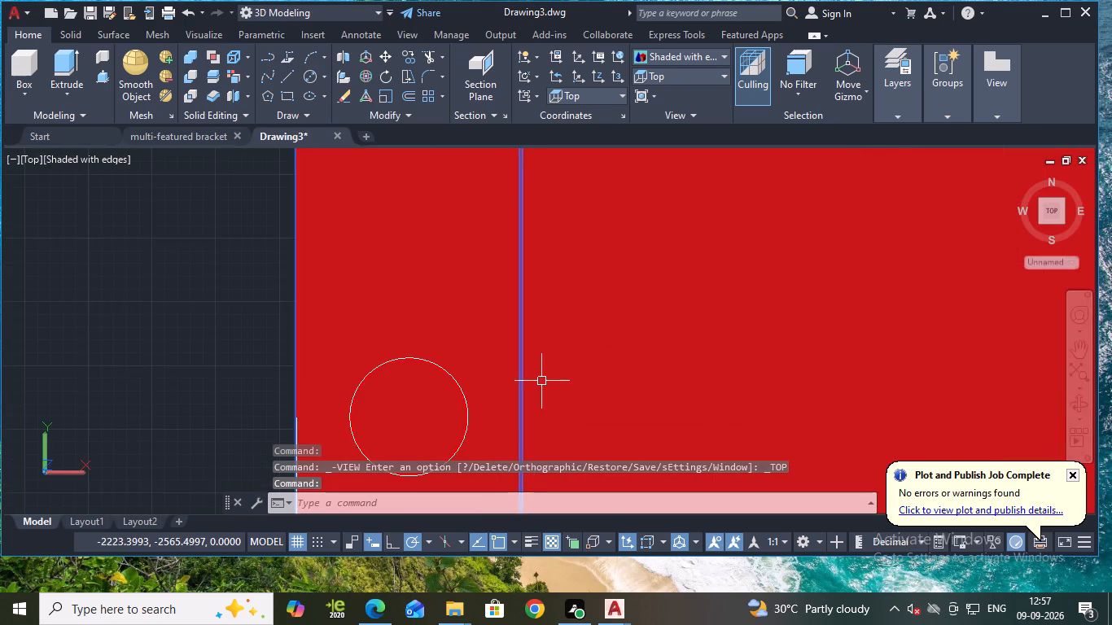
scroll(542, 382, "down", 4)
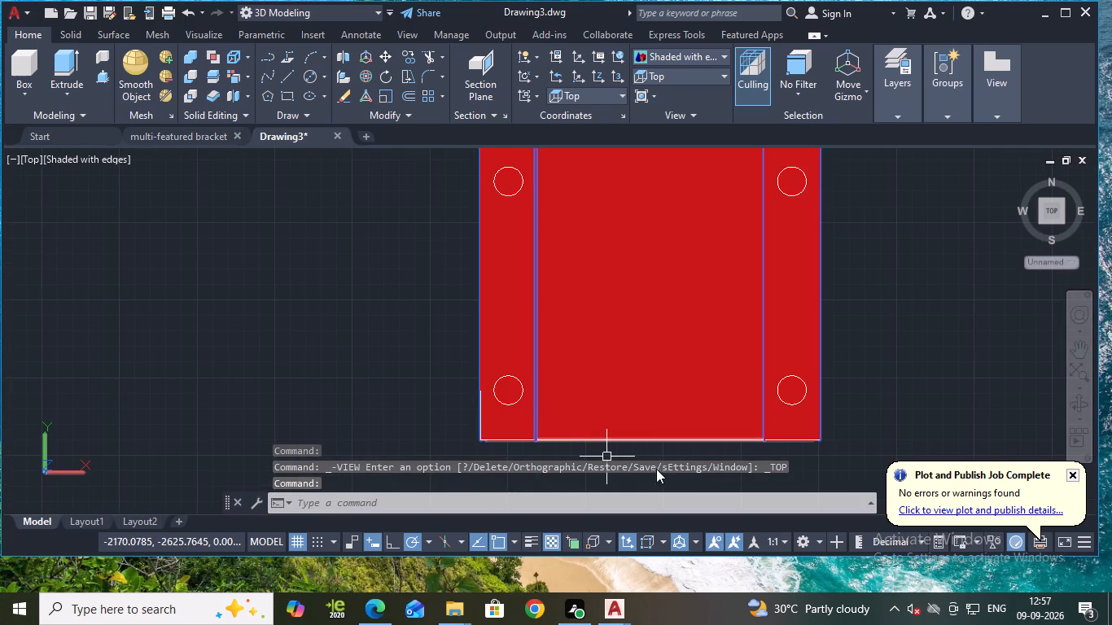
middle_click_drag(856, 433, 830, 369, "shift")
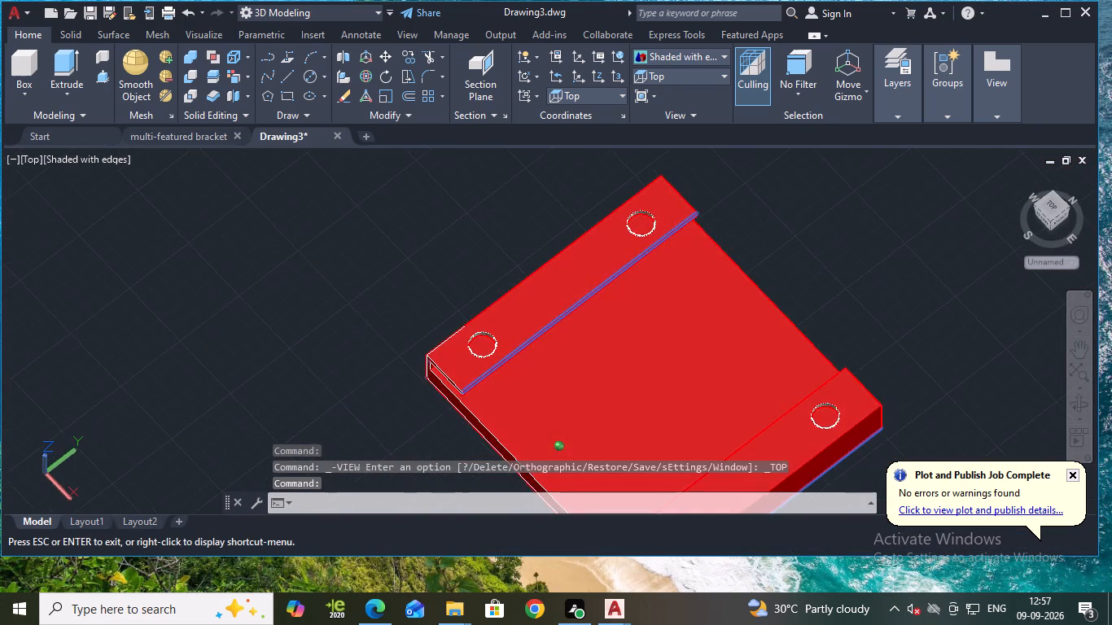
middle_click_drag(830, 369, 830, 353, "shift")
middle_click_drag(894, 433, 856, 369)
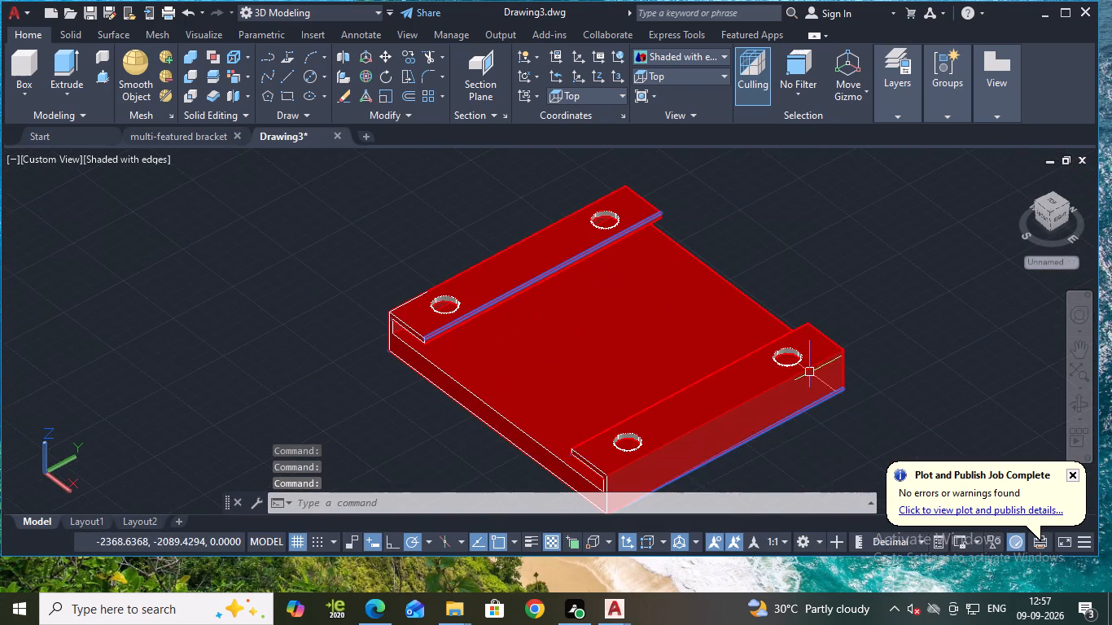
scroll(694, 348, "up", 1)
scroll(422, 303, "up", 3)
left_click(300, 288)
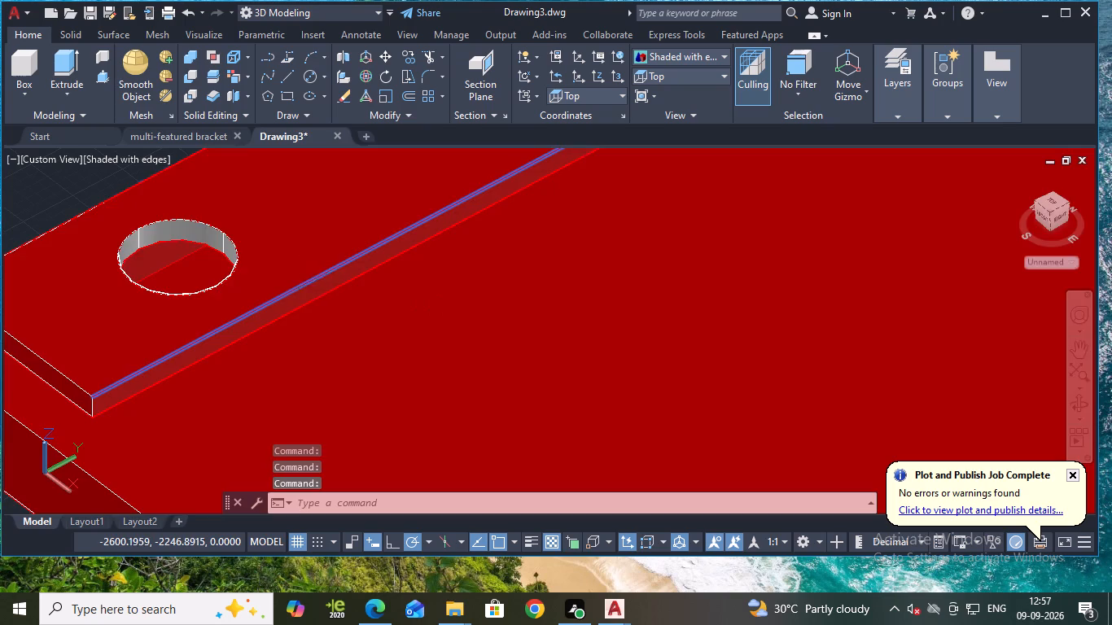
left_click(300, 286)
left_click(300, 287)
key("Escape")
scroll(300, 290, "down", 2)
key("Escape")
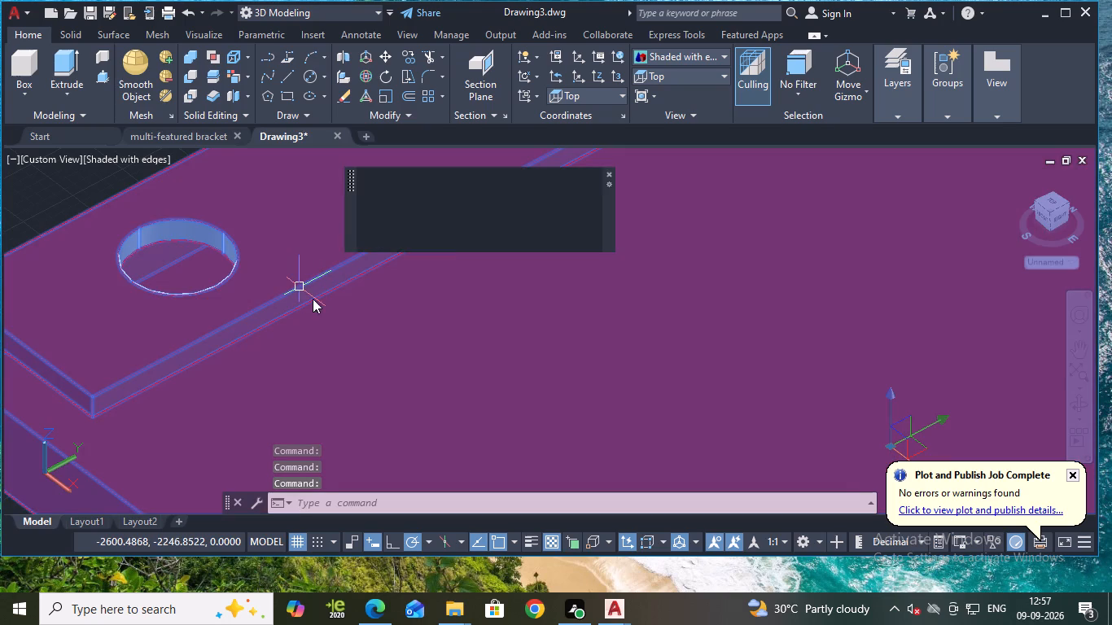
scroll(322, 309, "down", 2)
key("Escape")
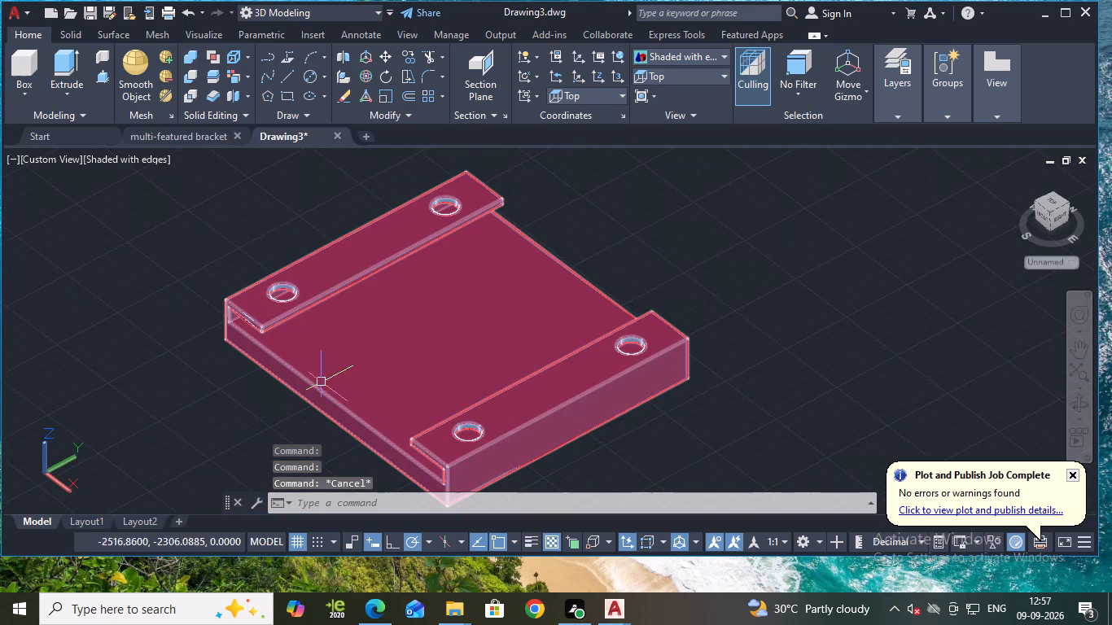
Show the red part in the Top view with empty drawing space beside it.
middle_click_drag(227, 422, 293, 452, "shift")
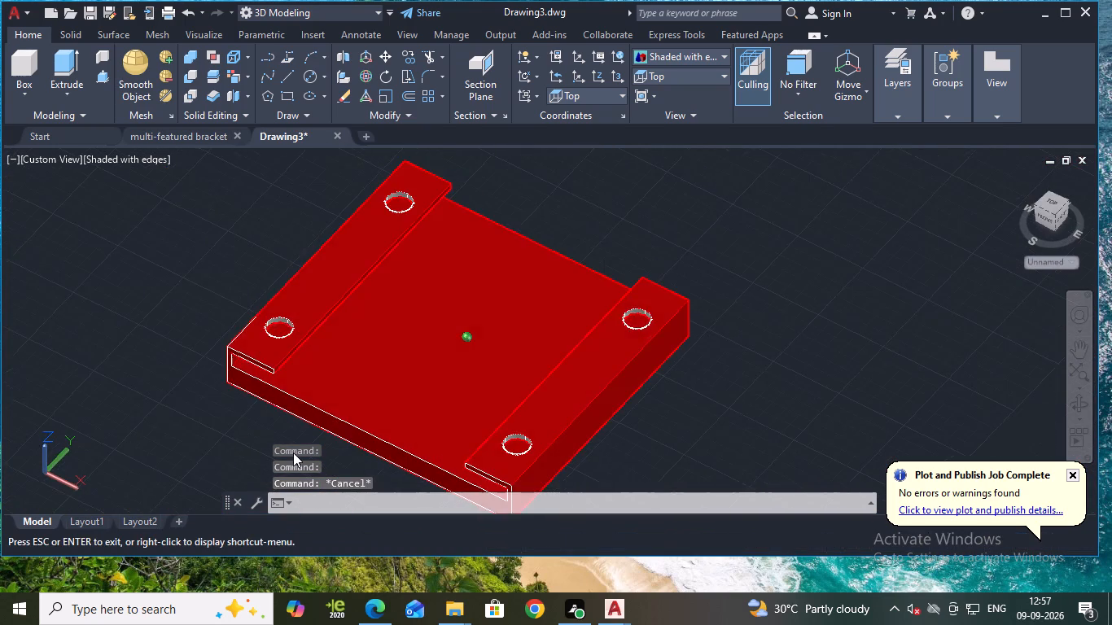
middle_click_drag(293, 452, 295, 453, "shift")
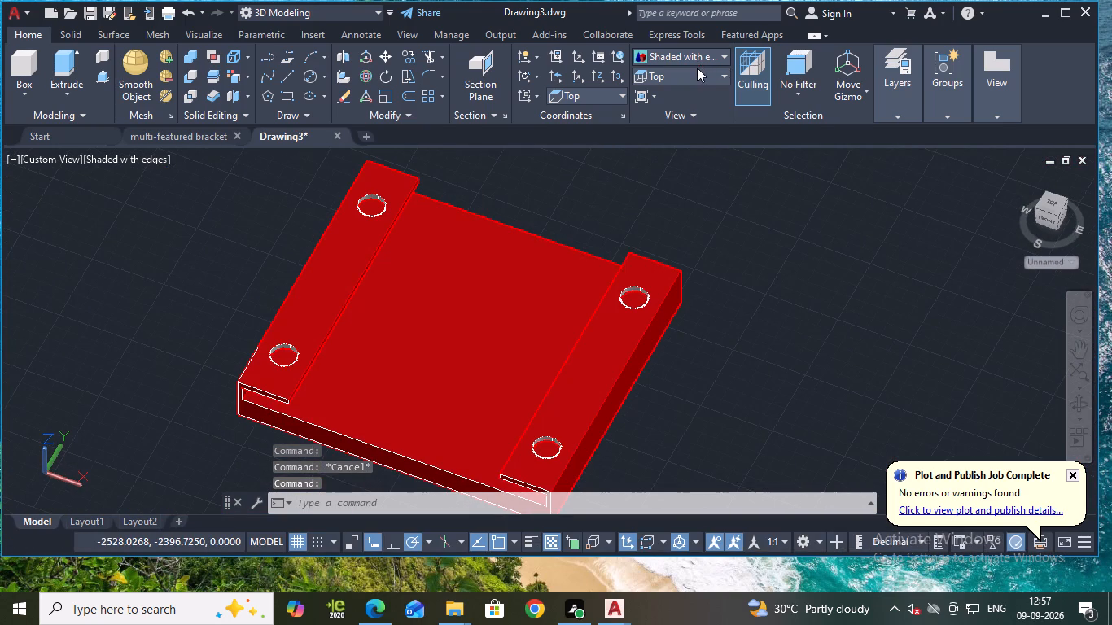
left_click(697, 73)
left_click(696, 87)
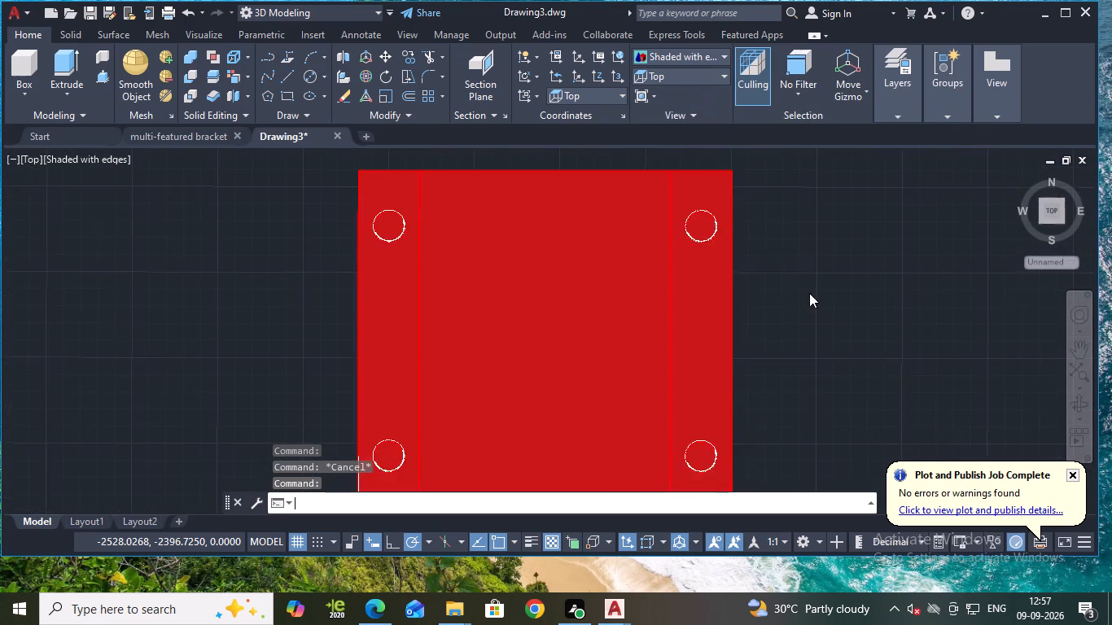
scroll(808, 302, "down", 1)
middle_click_drag(819, 326, 768, 305)
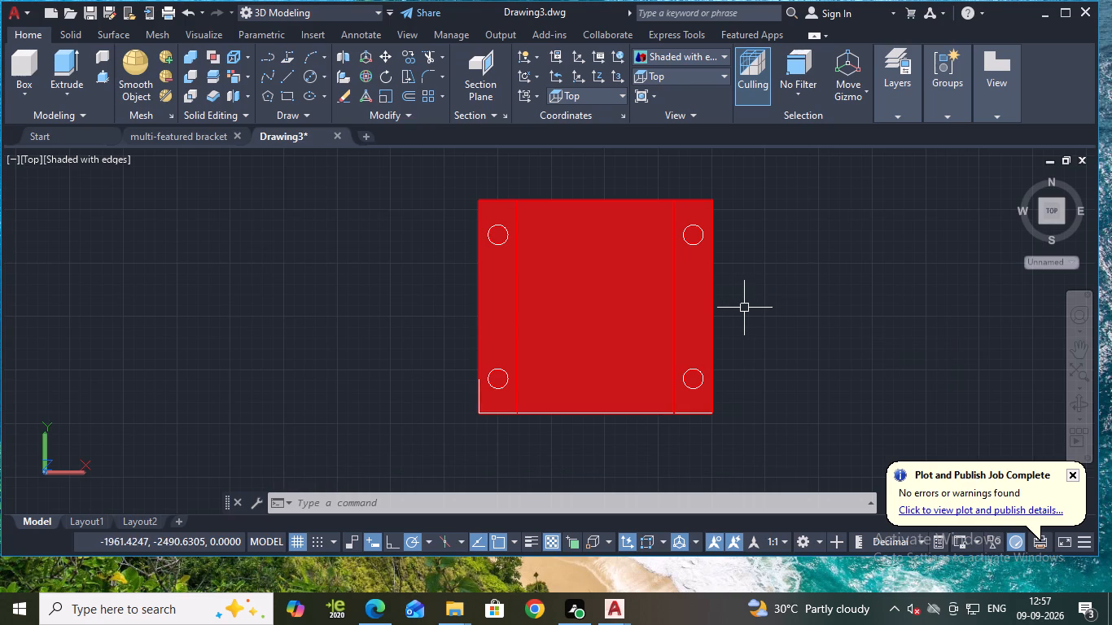
middle_click_drag(878, 282, 736, 268)
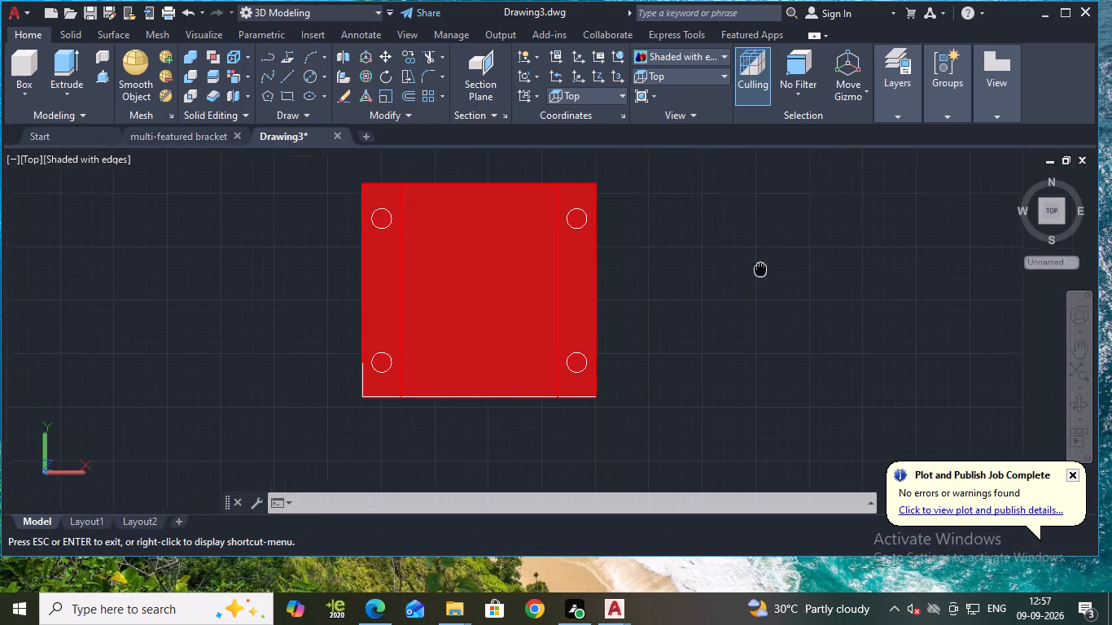
middle_click_drag(736, 268, 652, 278)
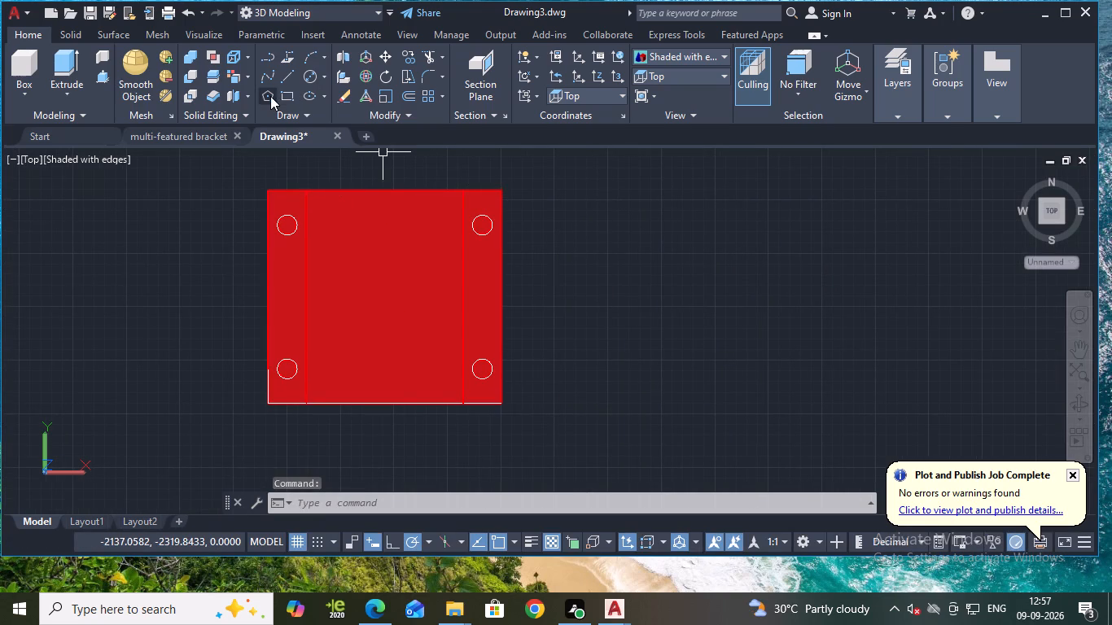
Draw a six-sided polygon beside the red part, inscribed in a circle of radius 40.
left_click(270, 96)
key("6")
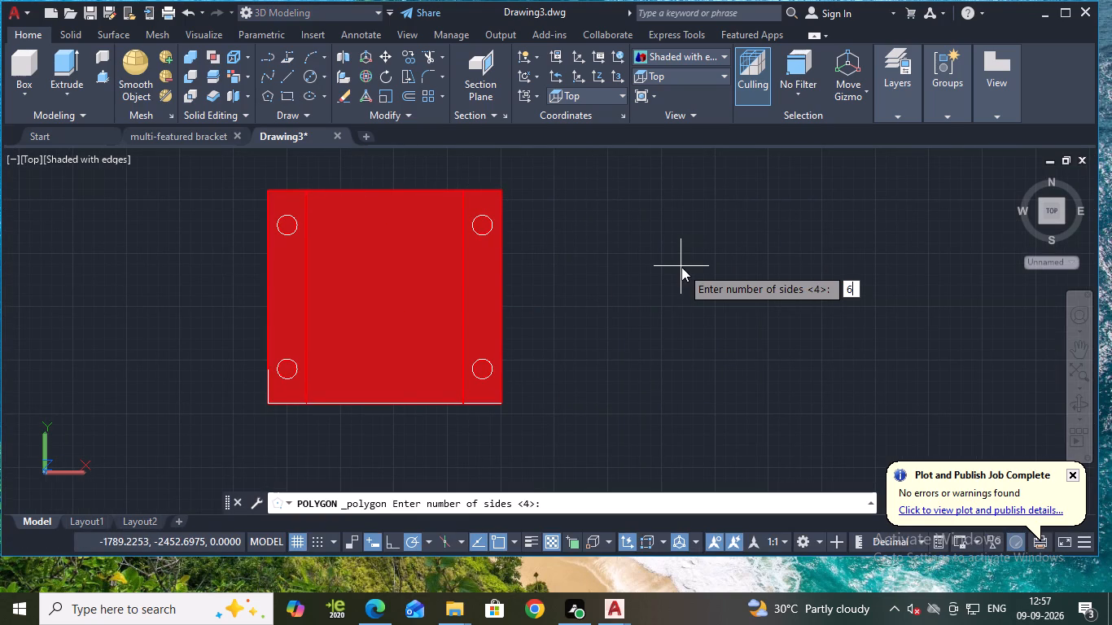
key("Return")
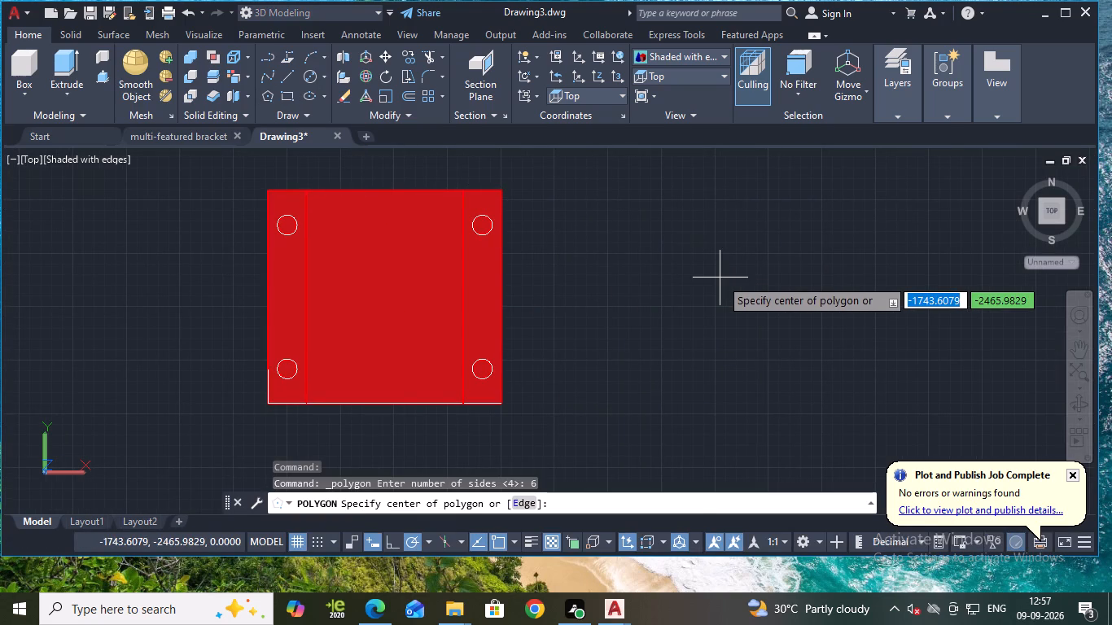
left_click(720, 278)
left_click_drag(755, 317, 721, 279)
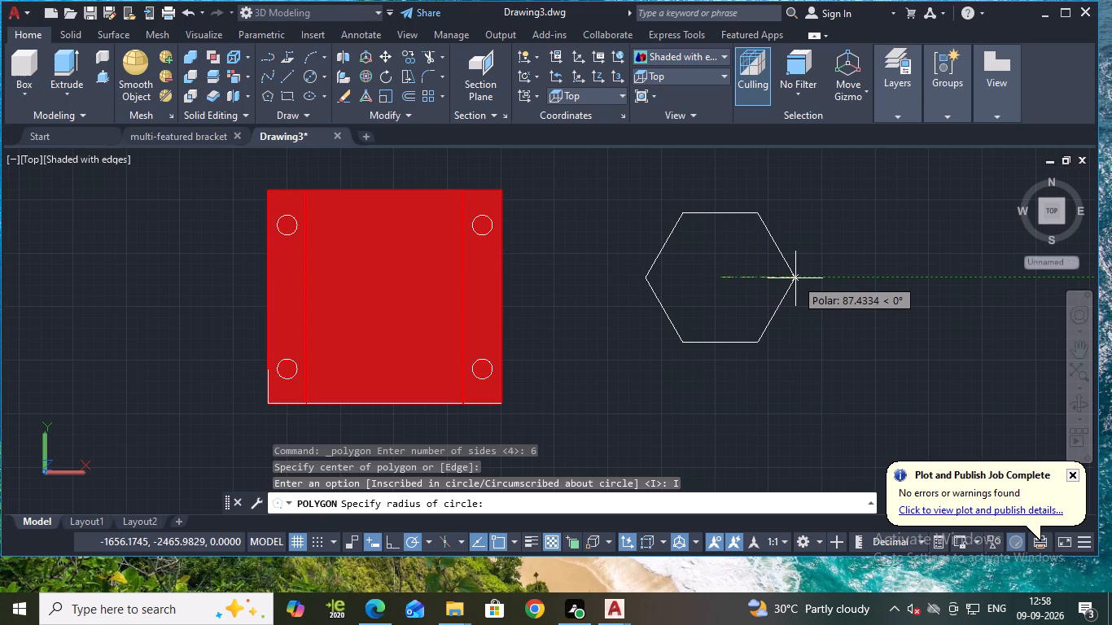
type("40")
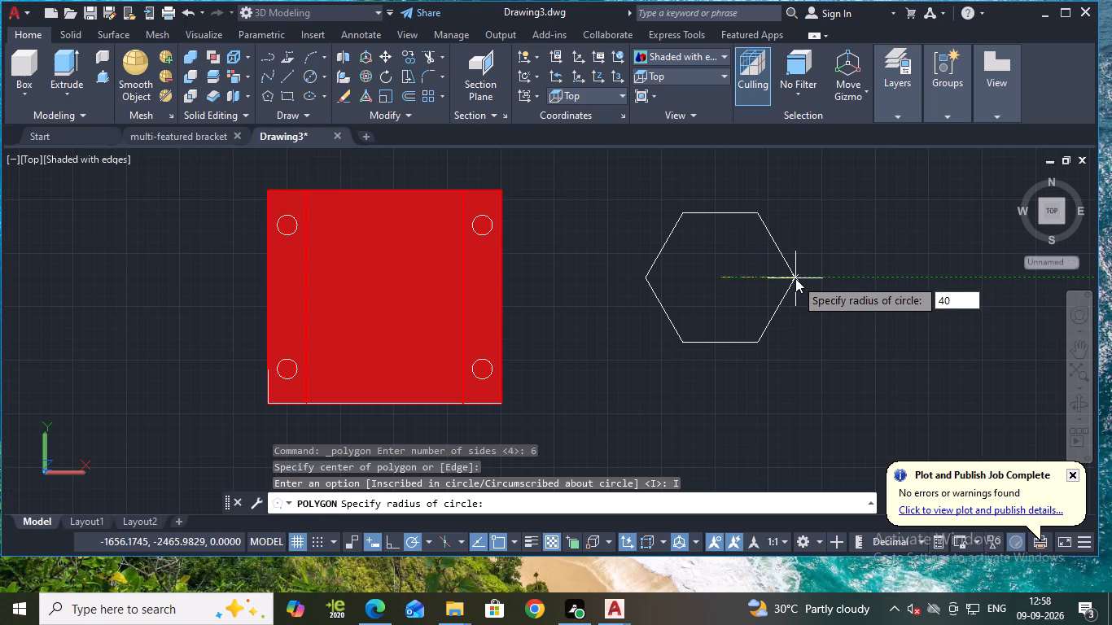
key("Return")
Check the length of the hexagon's lower side with a linear dimension, without placing it.
scroll(795, 278, "up", 1)
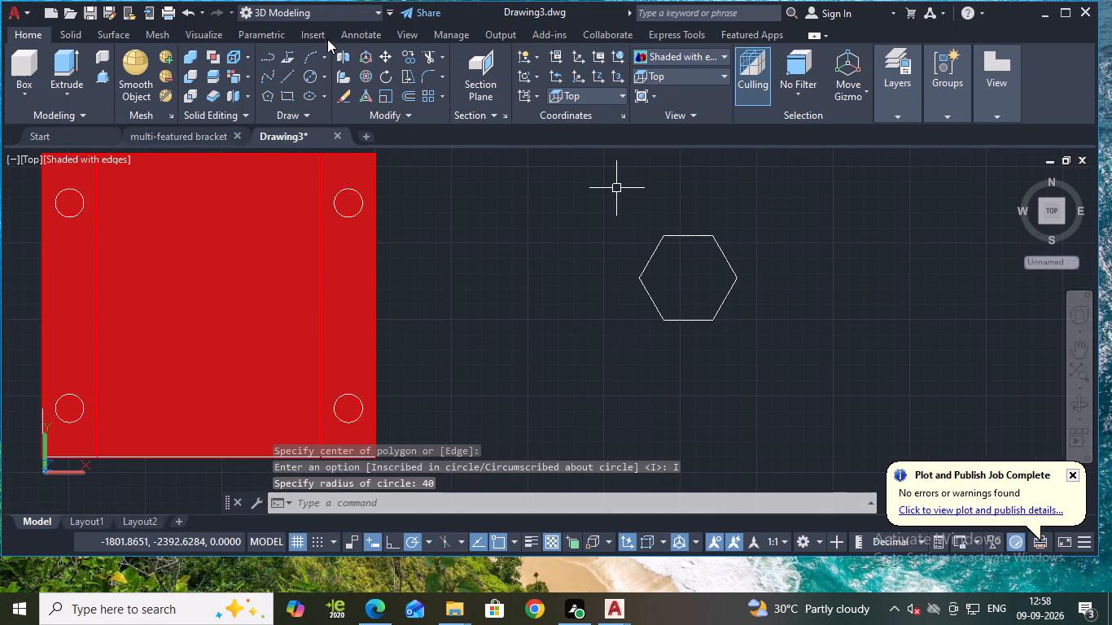
left_click(349, 33)
left_click(310, 95)
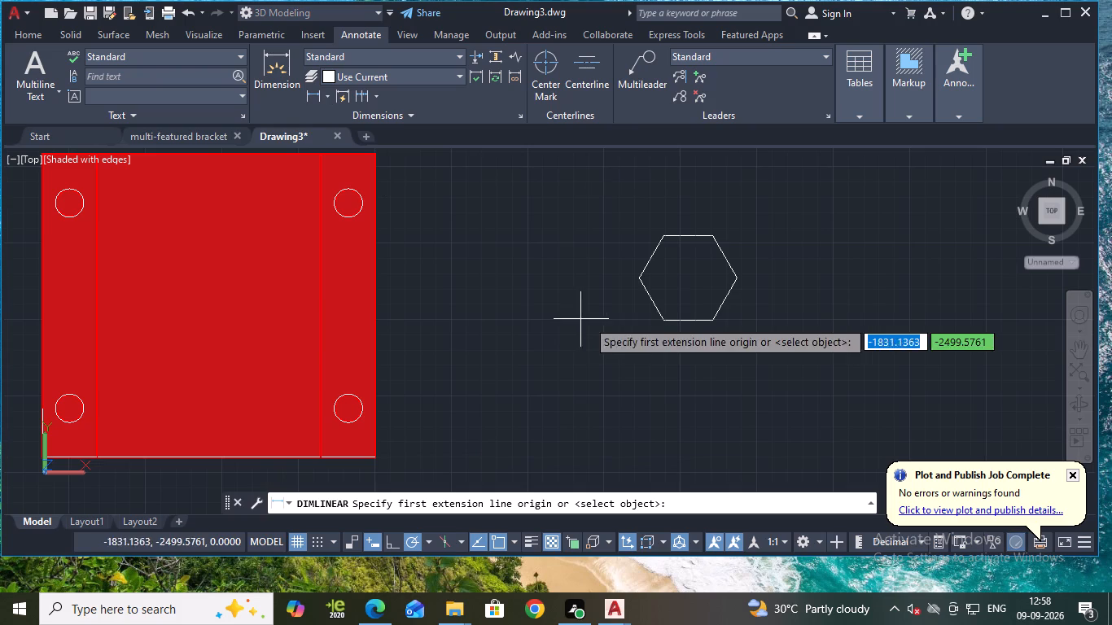
left_click(664, 317)
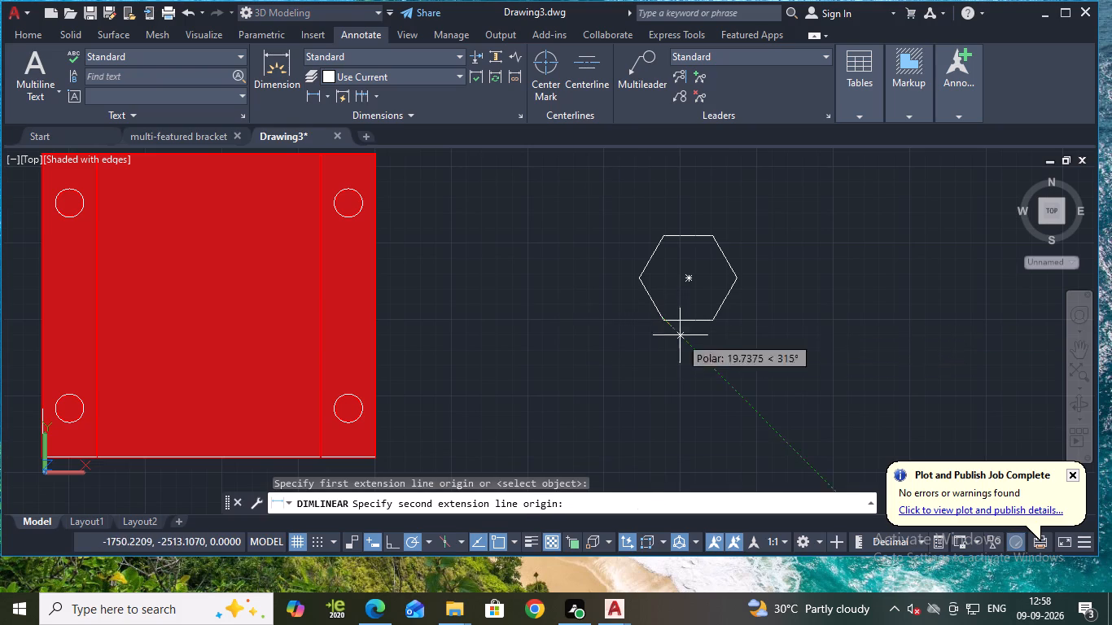
left_click(714, 320)
scroll(724, 358, "up", 4)
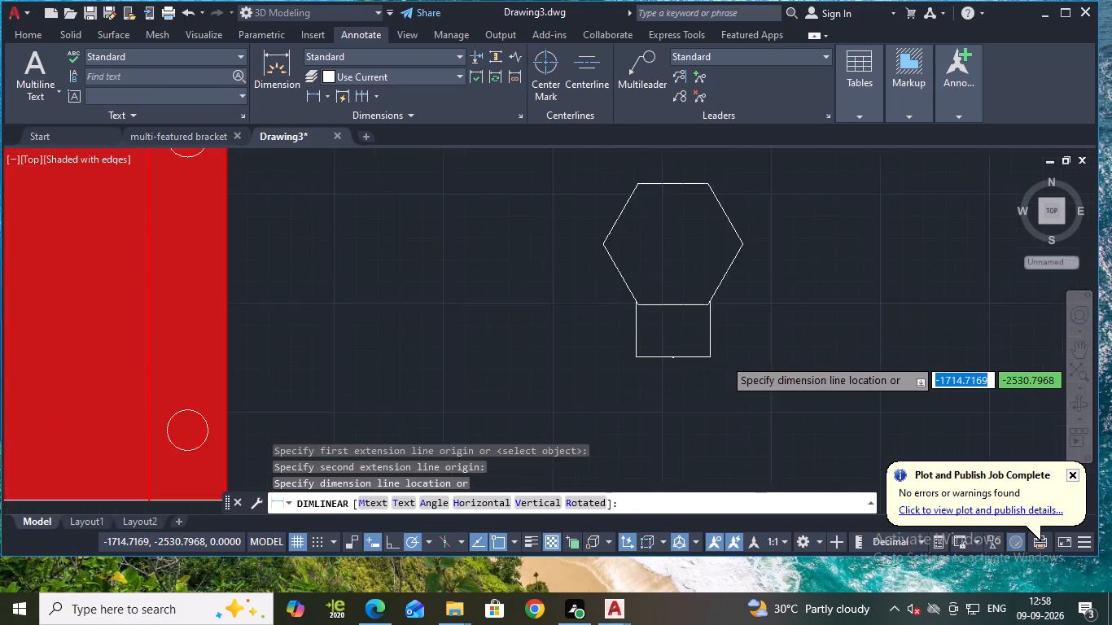
scroll(722, 358, "up", 3)
scroll(457, 337, "up", 2)
scroll(457, 337, "down", 3)
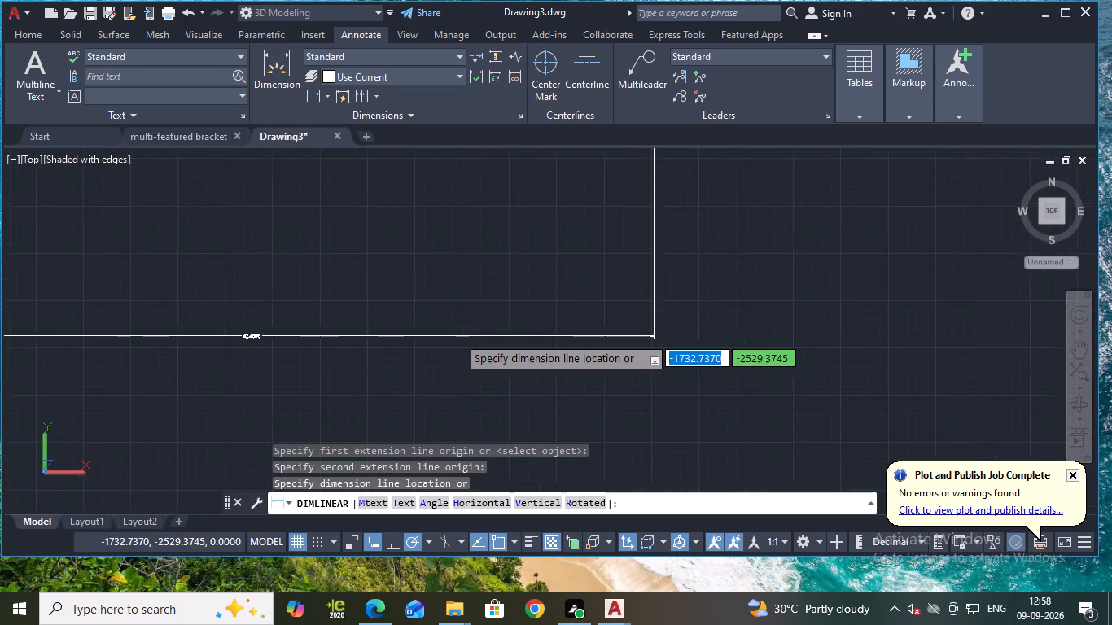
scroll(457, 336, "down", 3)
middle_click_drag(464, 335, 511, 359)
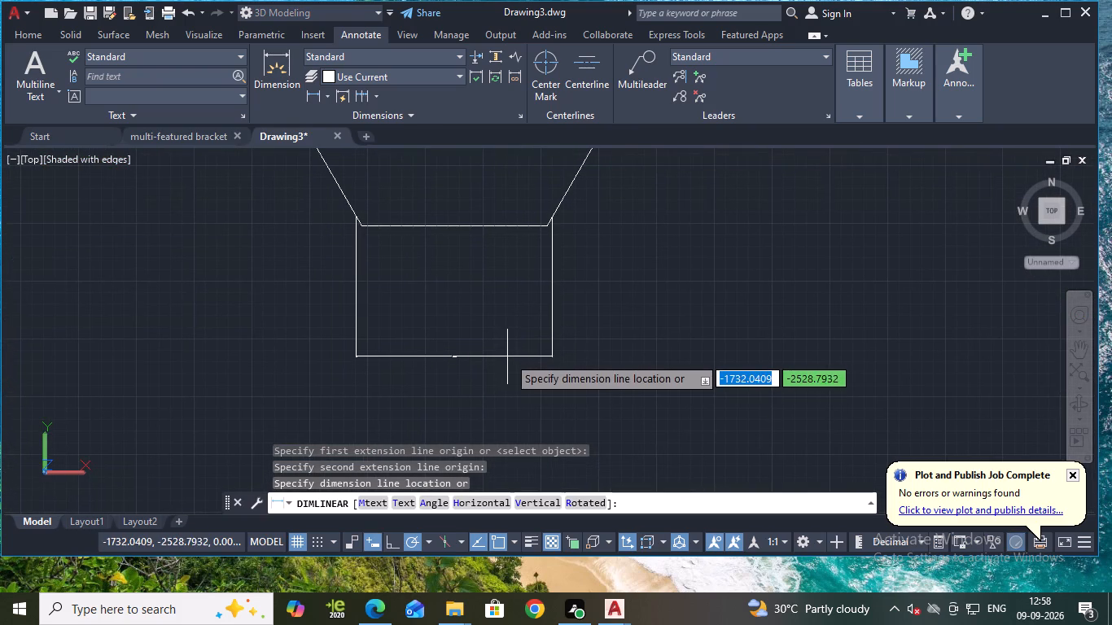
scroll(508, 356, "down", 1)
key("Escape")
scroll(608, 326, "down", 1)
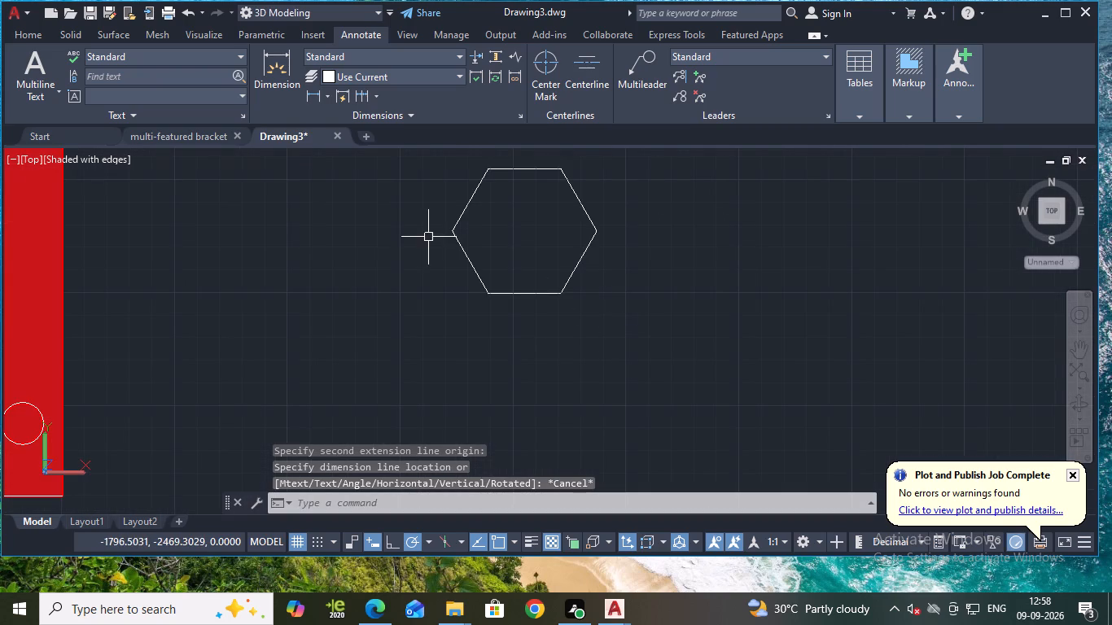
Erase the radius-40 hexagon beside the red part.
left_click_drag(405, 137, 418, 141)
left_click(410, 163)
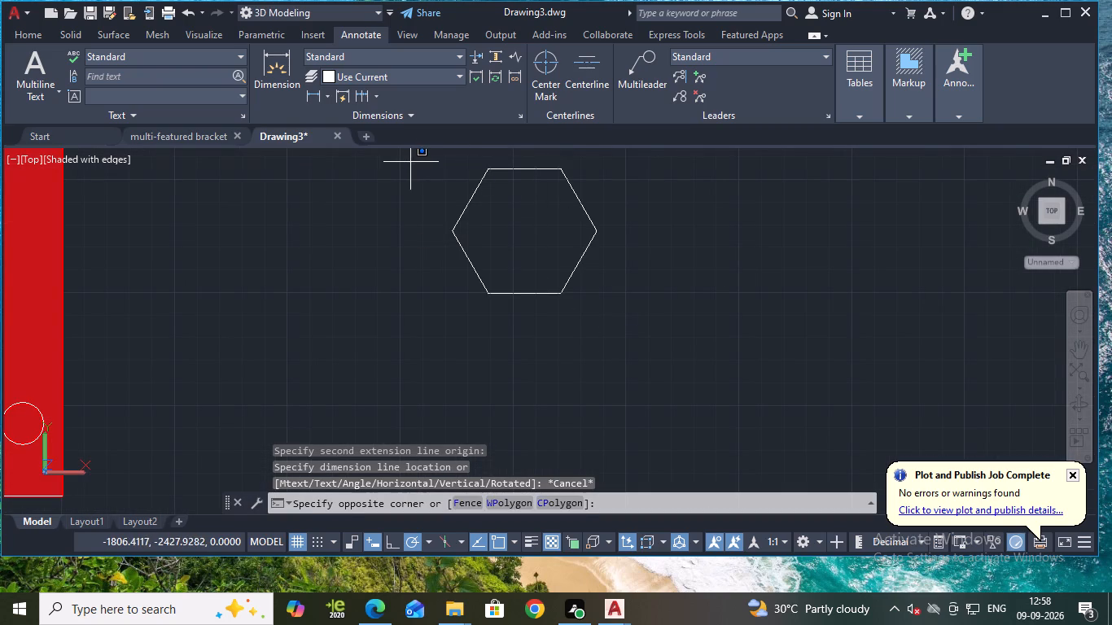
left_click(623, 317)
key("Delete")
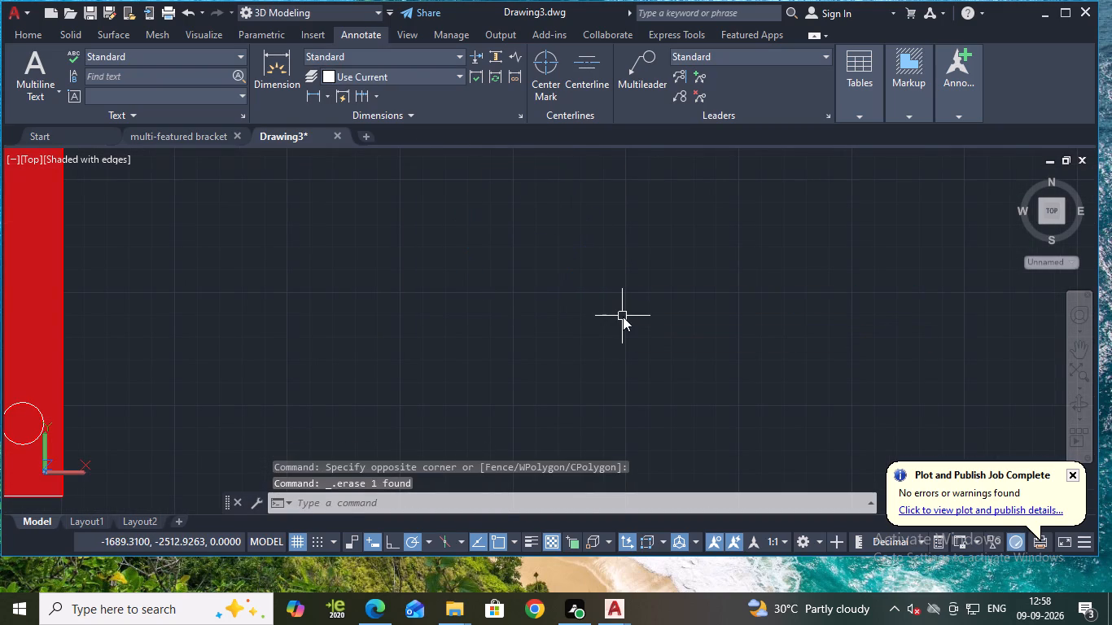
Draw a six-sided polygon beside the red part, inscribed in a circle of radius 80.
left_click(31, 26)
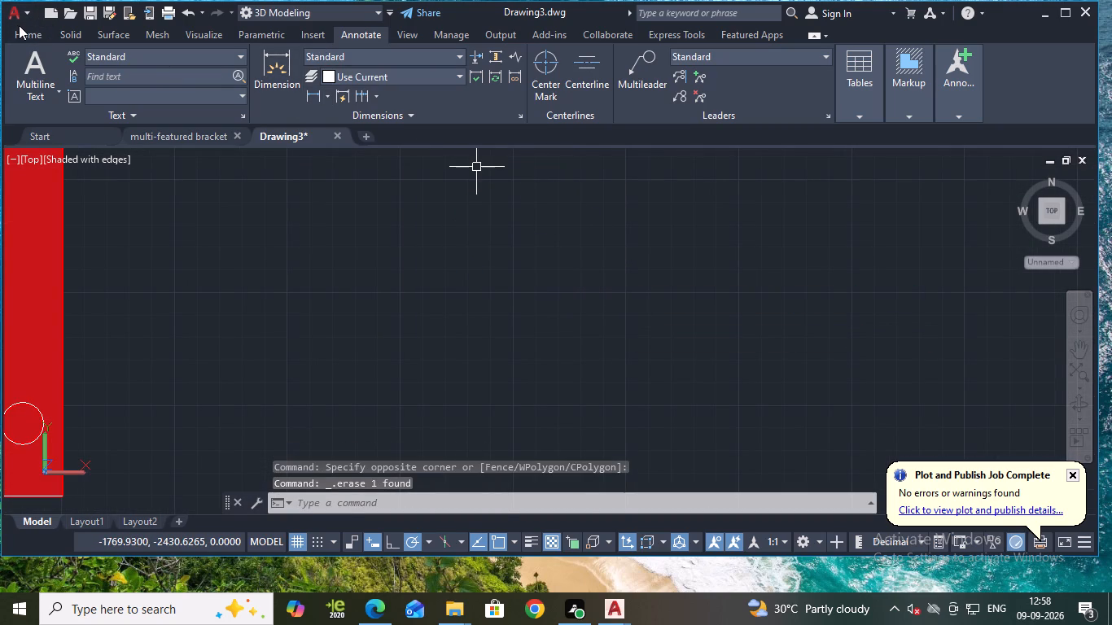
left_click(17, 25)
left_click(27, 30)
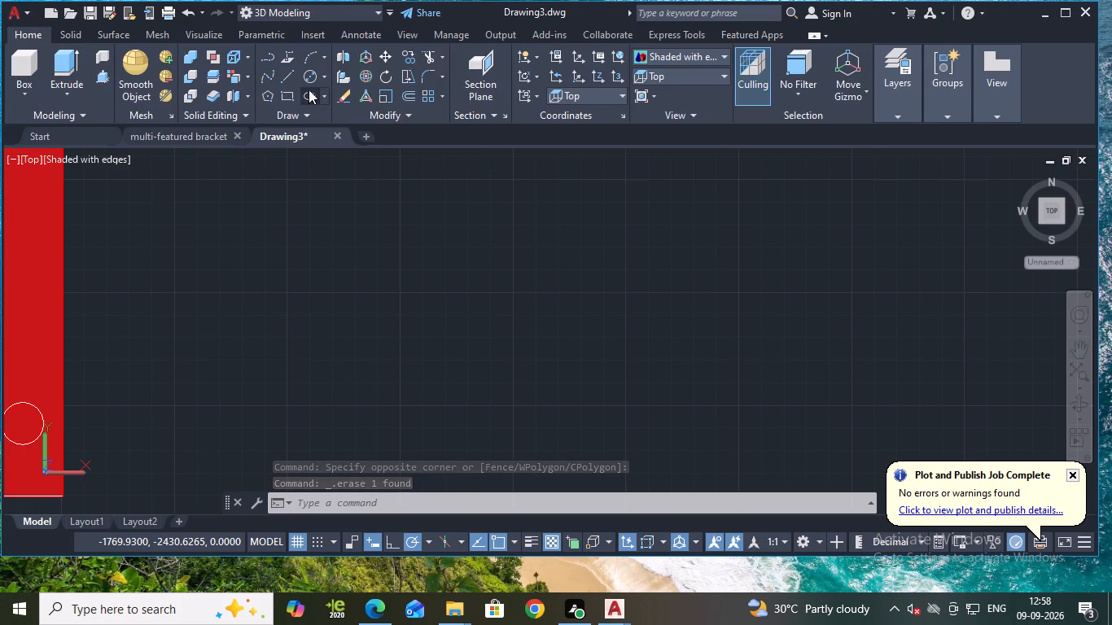
left_click(269, 99)
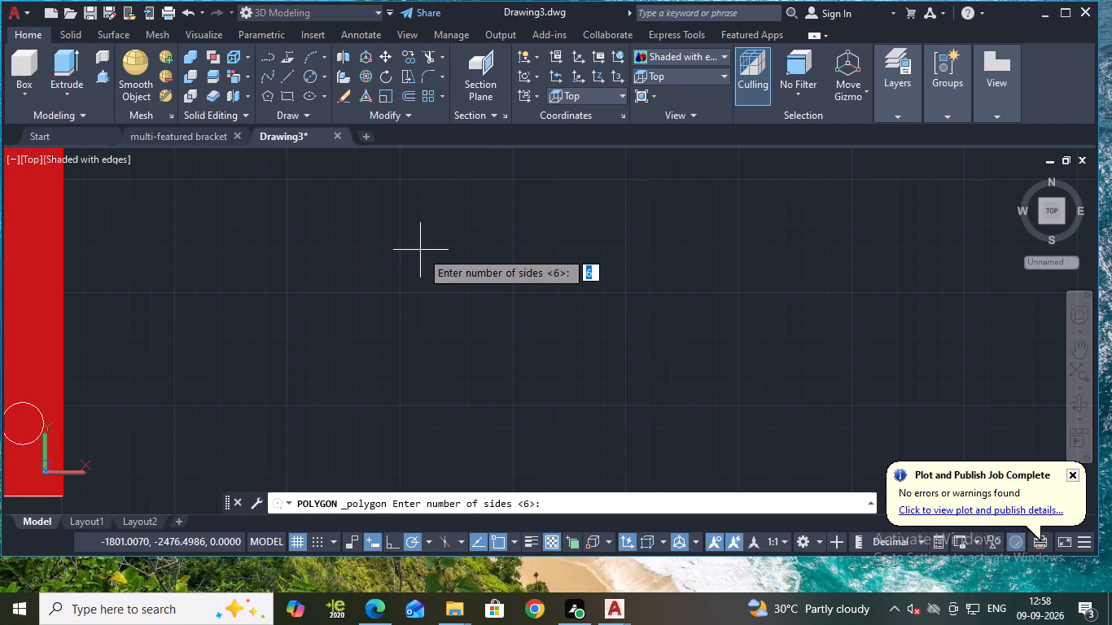
key("Return")
left_click(421, 251)
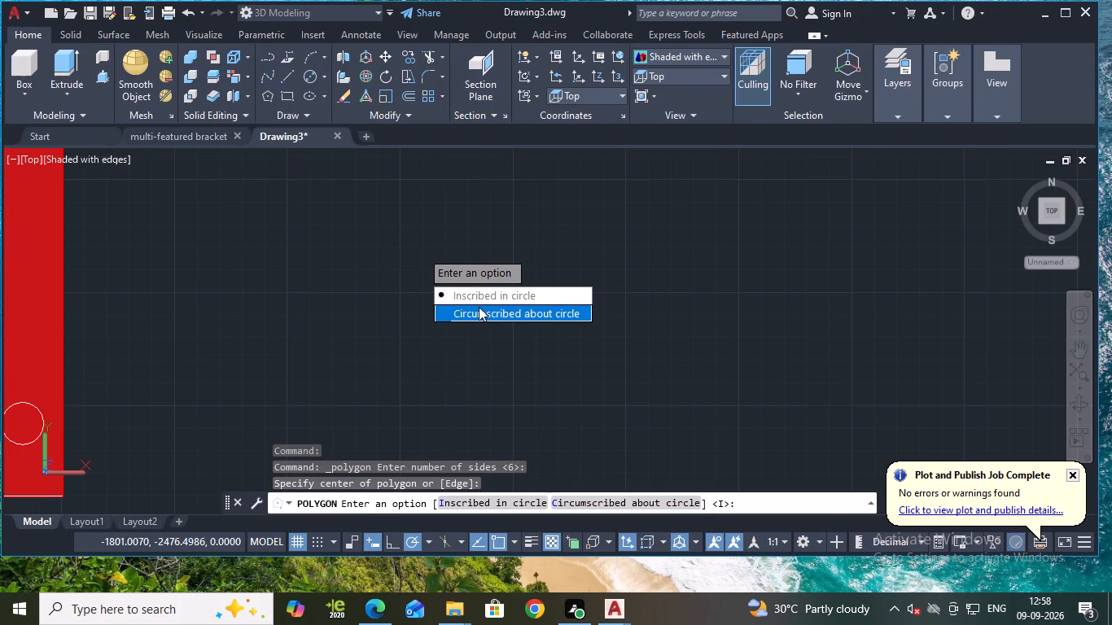
left_click_drag(463, 299, 421, 251)
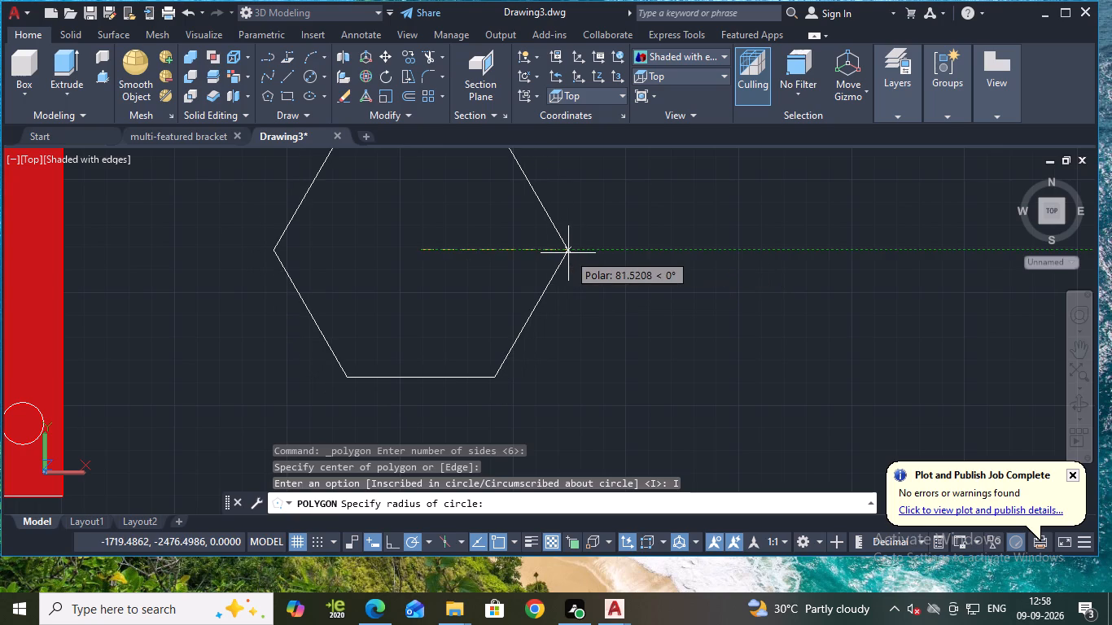
type("80")
key("Return")
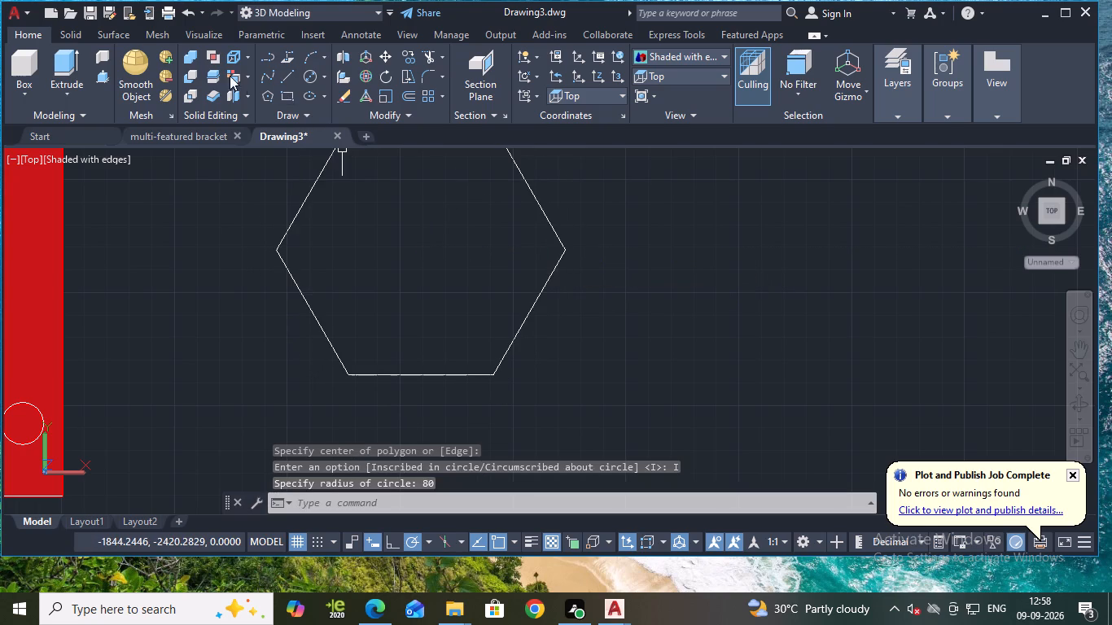
Check the length of the new hexagon's lower side with a linear dimension, without placing it.
left_click(336, 37)
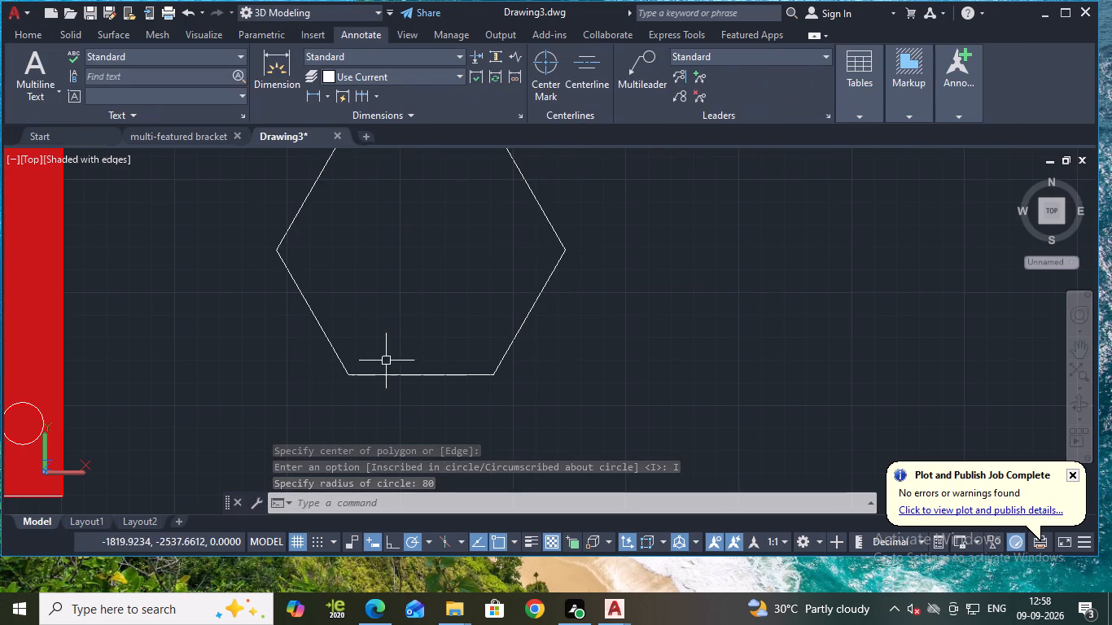
left_click(319, 91)
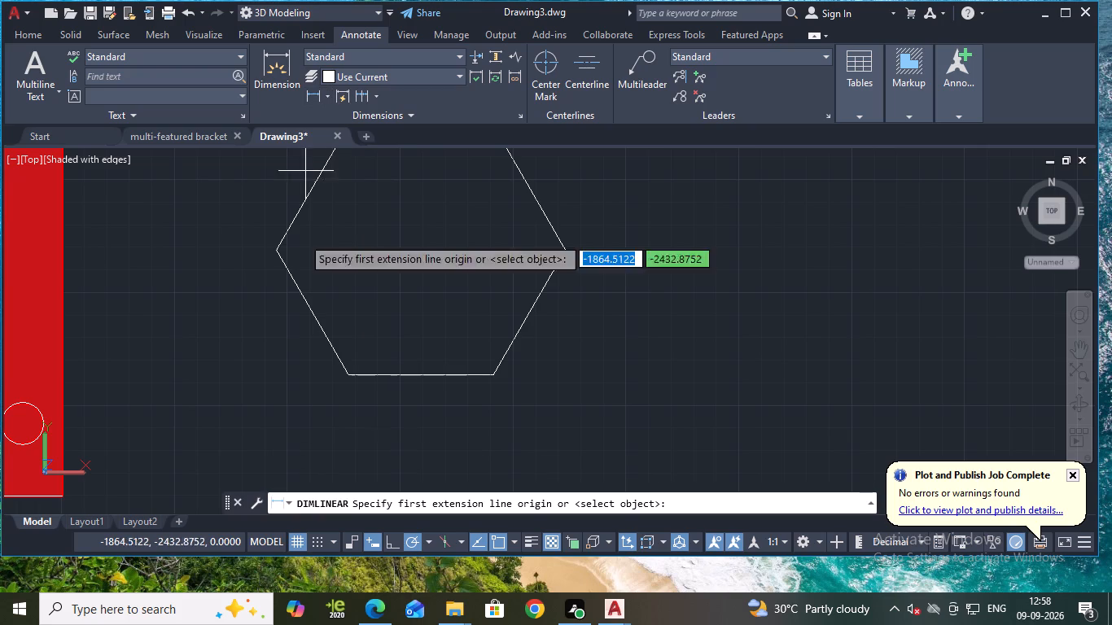
left_click(348, 376)
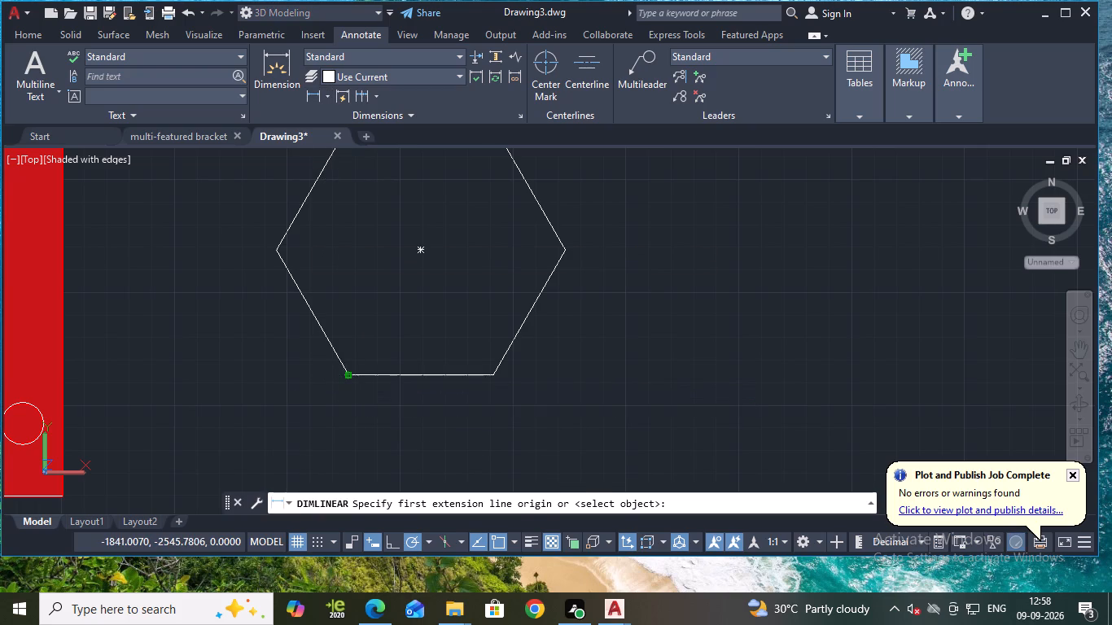
left_click(493, 376)
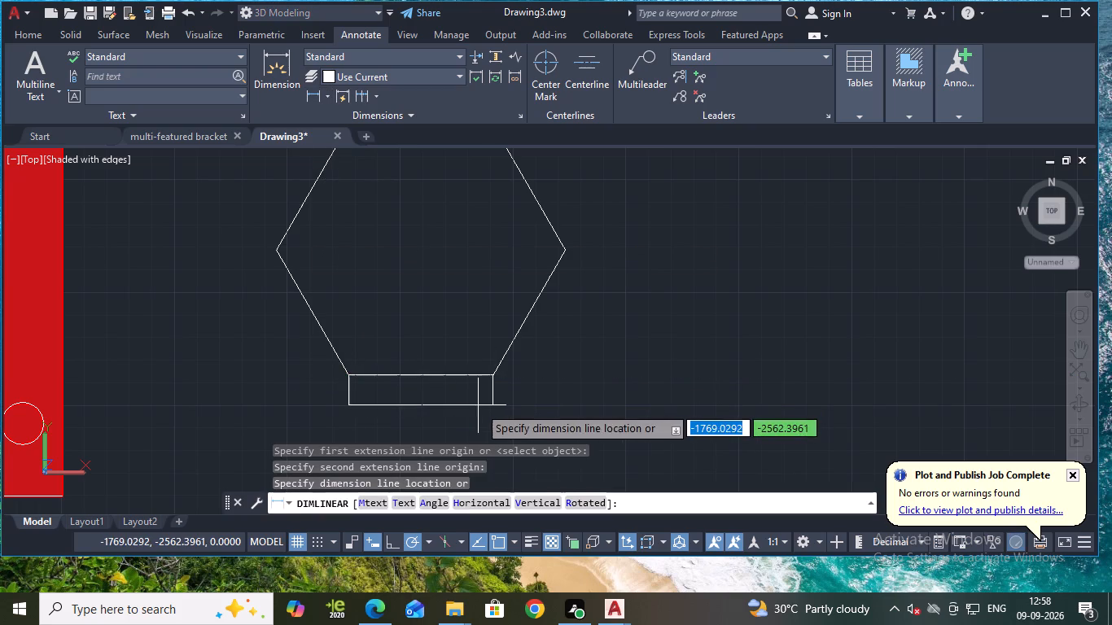
scroll(478, 407, "up", 5)
scroll(405, 395, "up", 1)
middle_click_drag(405, 395, 553, 363)
scroll(415, 354, "up", 3)
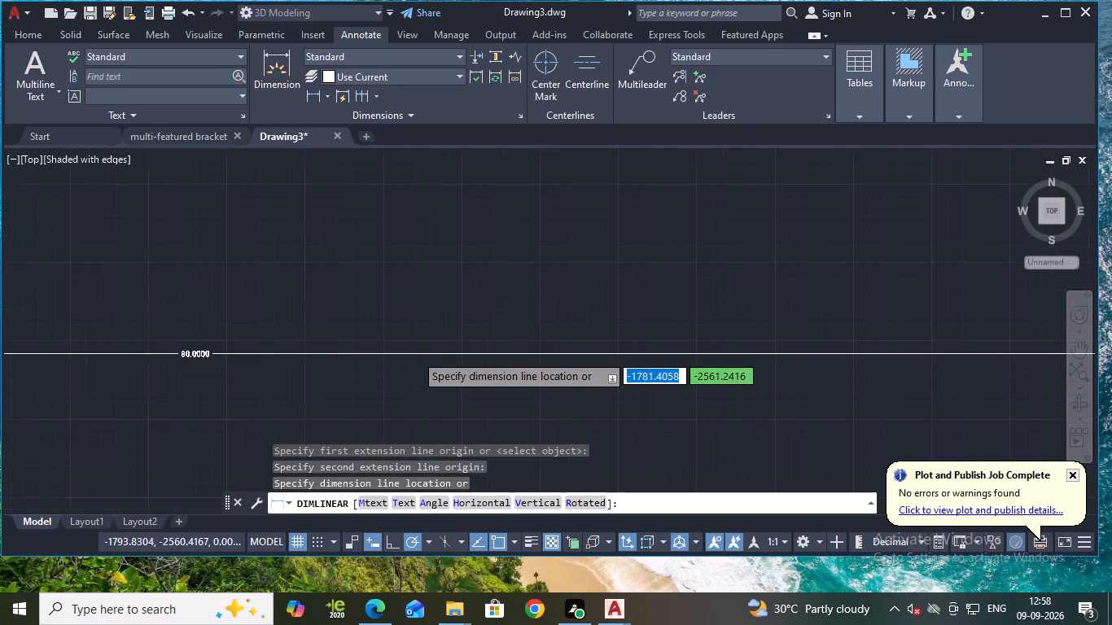
scroll(415, 354, "up", 1)
scroll(415, 354, "down", 10)
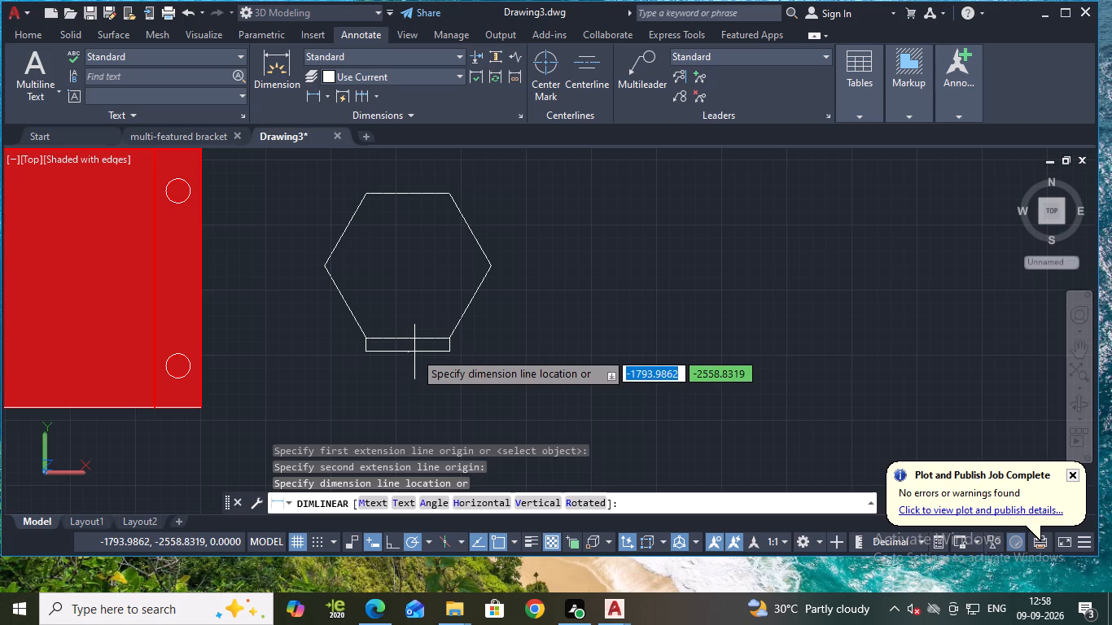
key("Escape")
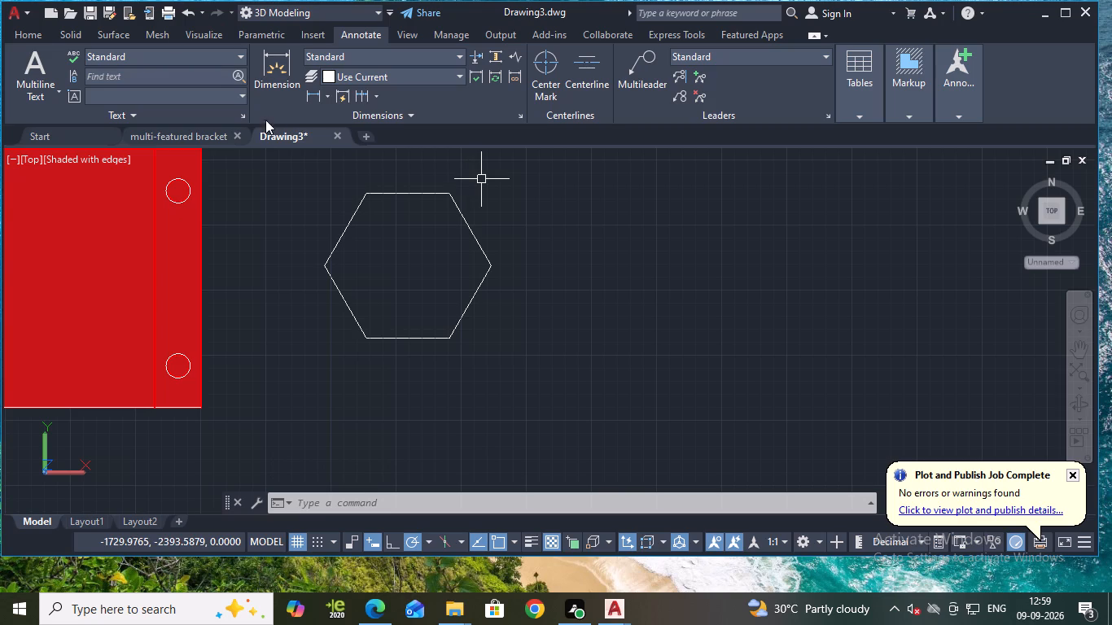
Set the polar tracking angles to 45, 90, 135, 180.
left_click(27, 39)
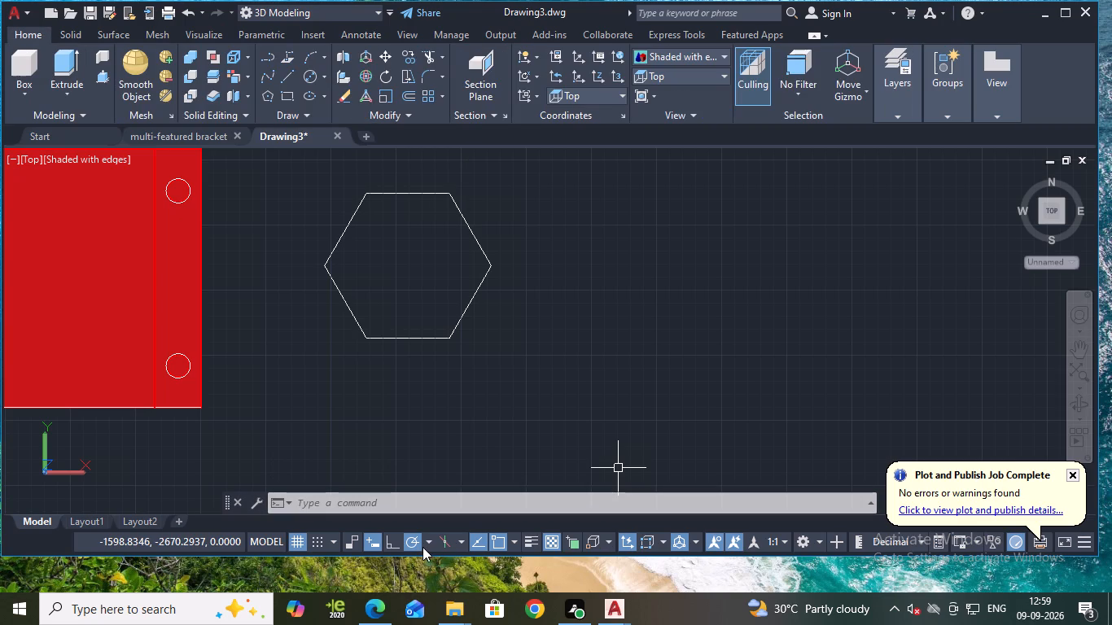
left_click(427, 543)
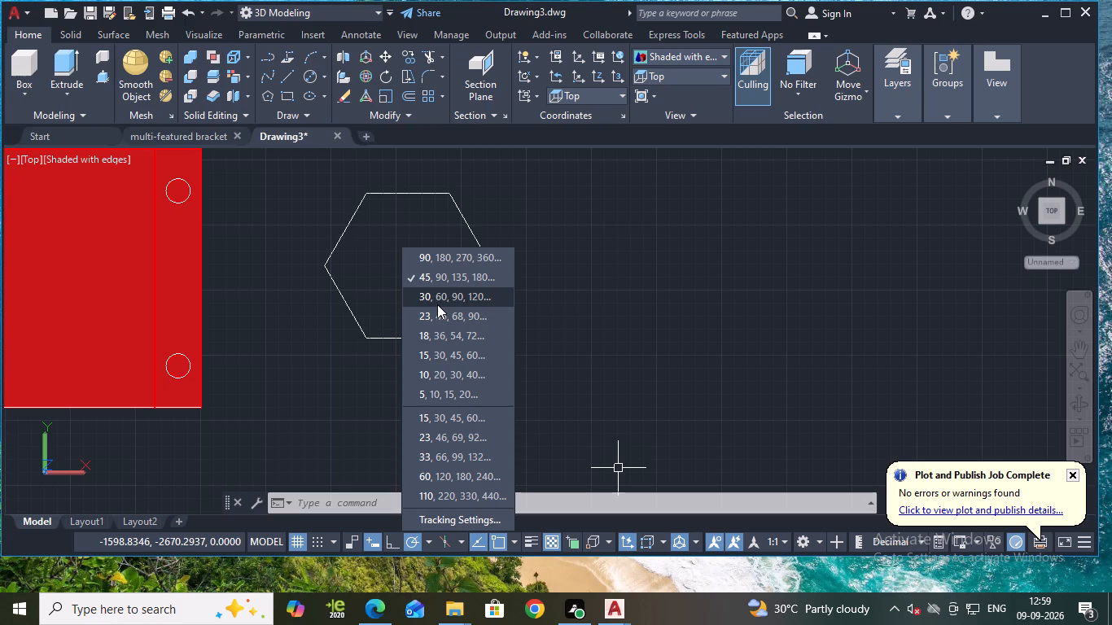
left_click(447, 274)
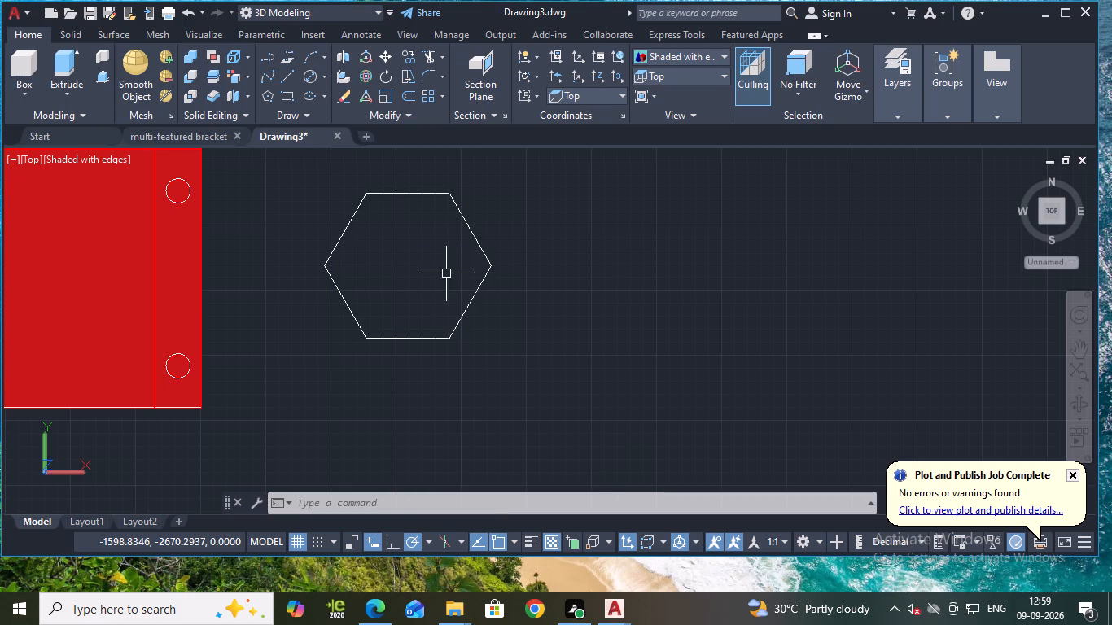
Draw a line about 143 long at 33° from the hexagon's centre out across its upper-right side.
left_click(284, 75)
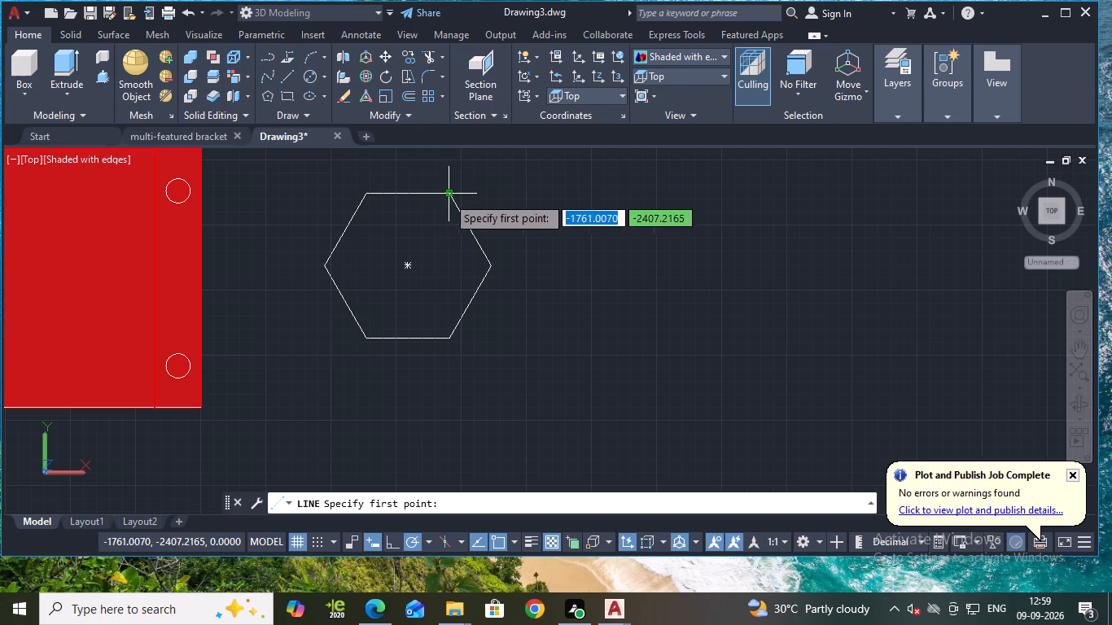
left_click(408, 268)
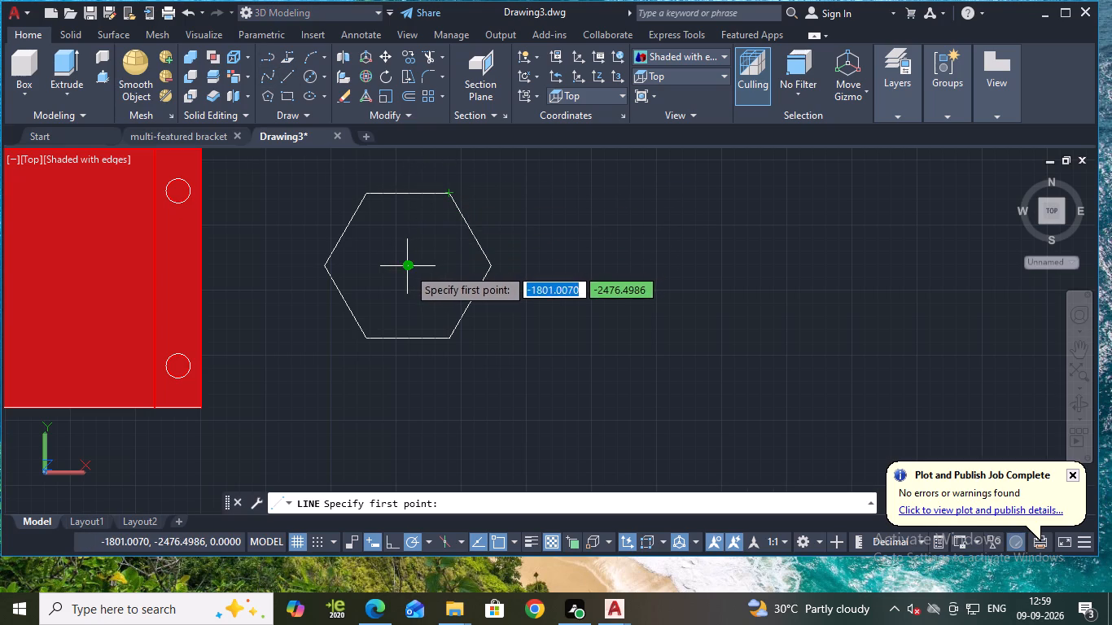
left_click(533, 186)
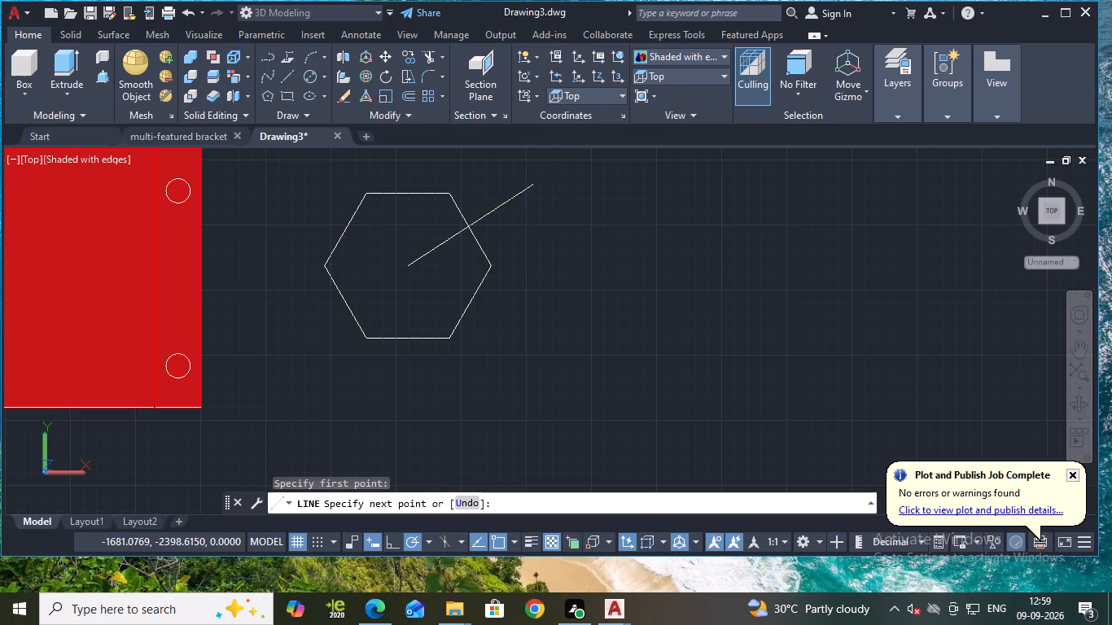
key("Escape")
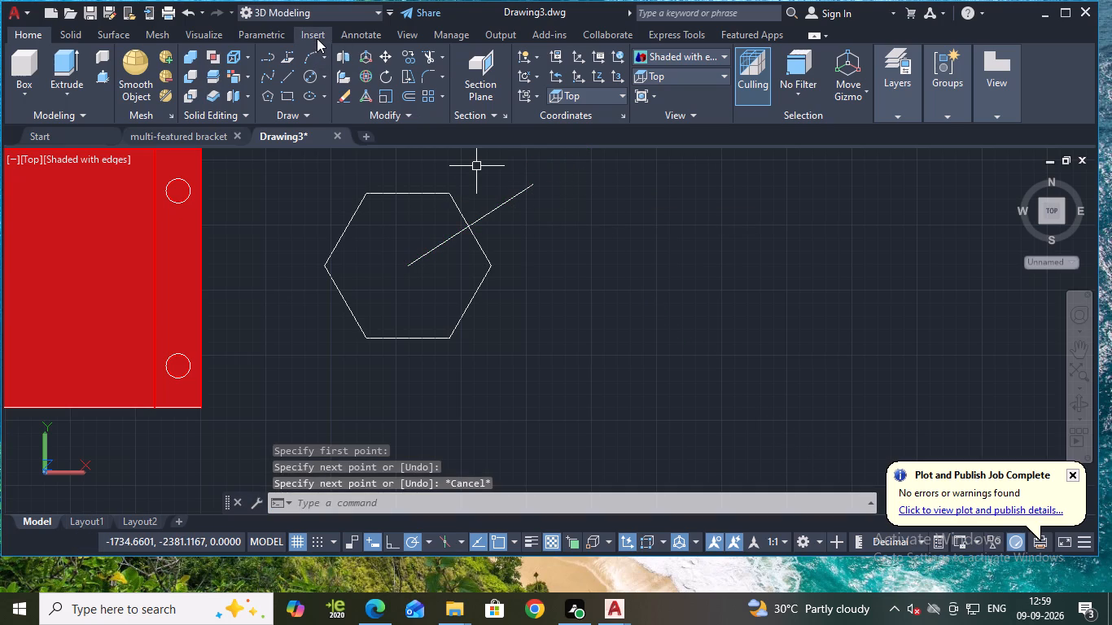
Check the linear distance from the hexagon's upper-right corner to the line's crossing on the side, without placing the dimension.
left_click(361, 37)
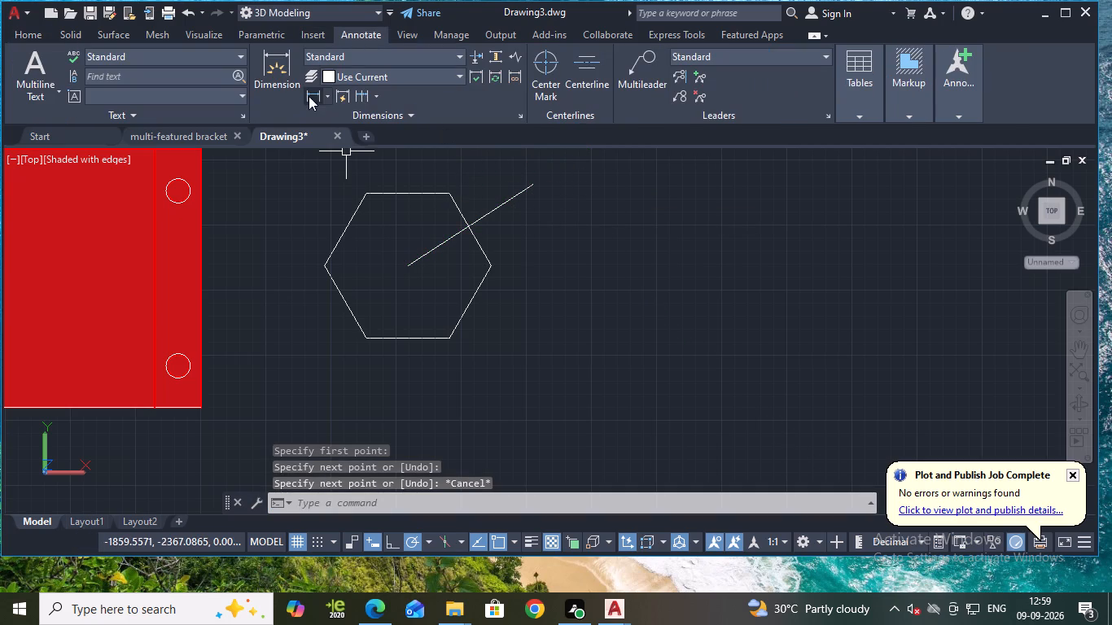
left_click(309, 96)
left_click(450, 192)
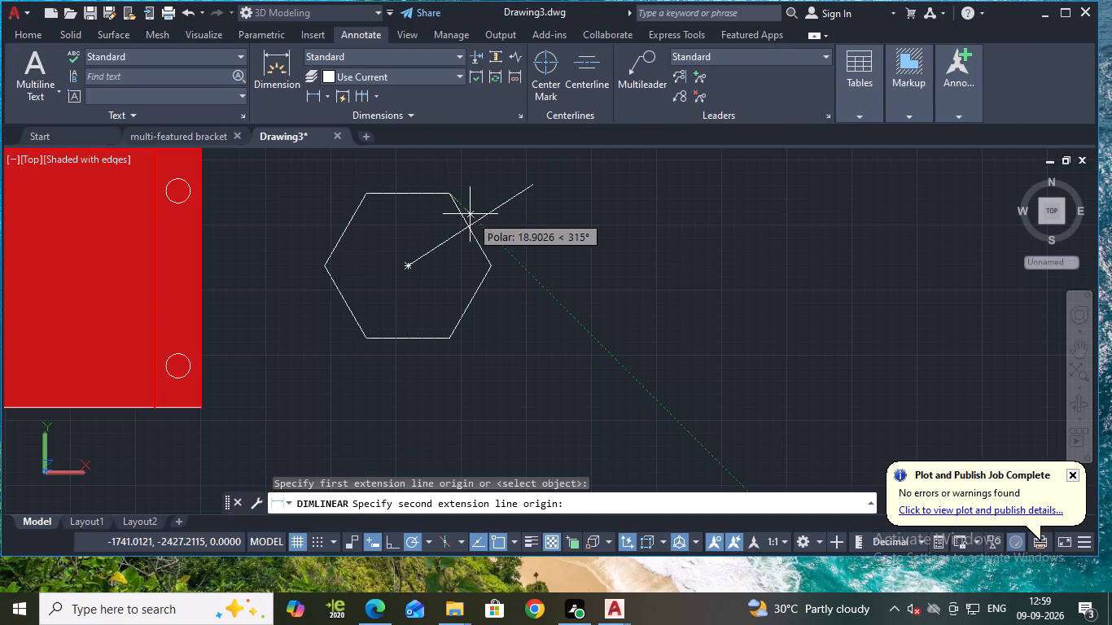
scroll(469, 225, "up", 4)
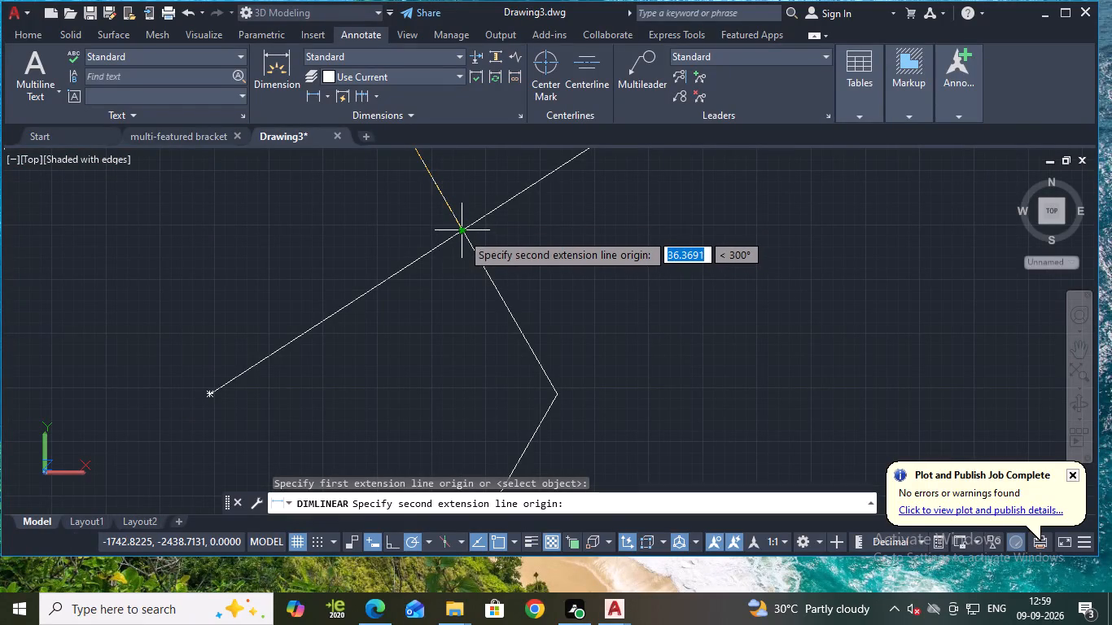
left_click(462, 233)
middle_click_drag(514, 190, 516, 339)
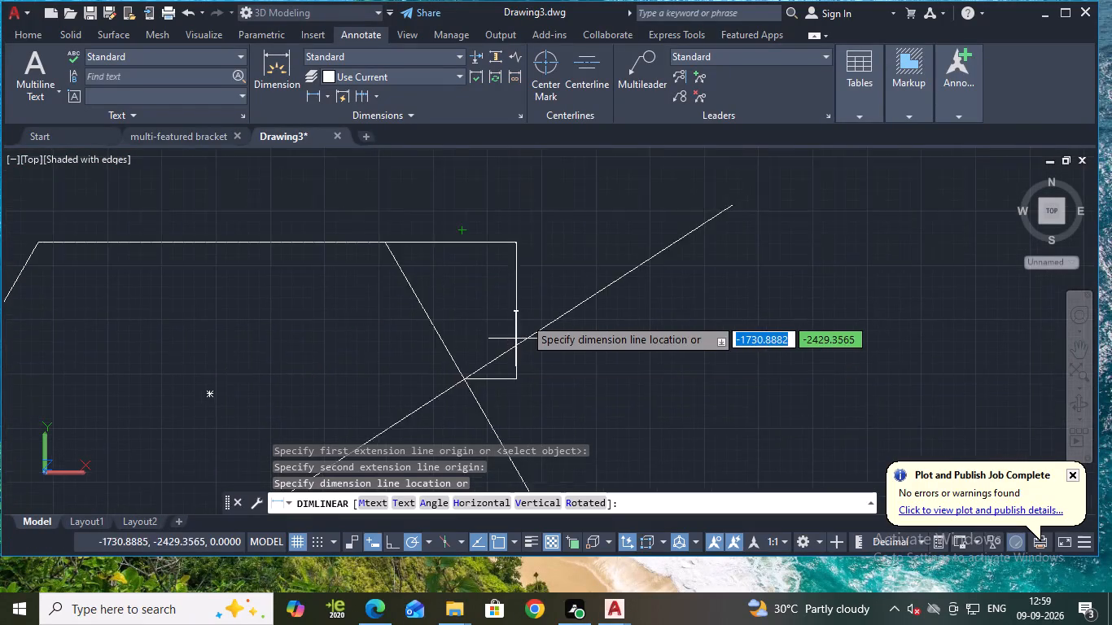
scroll(527, 312, "up", 6)
scroll(527, 312, "down", 7)
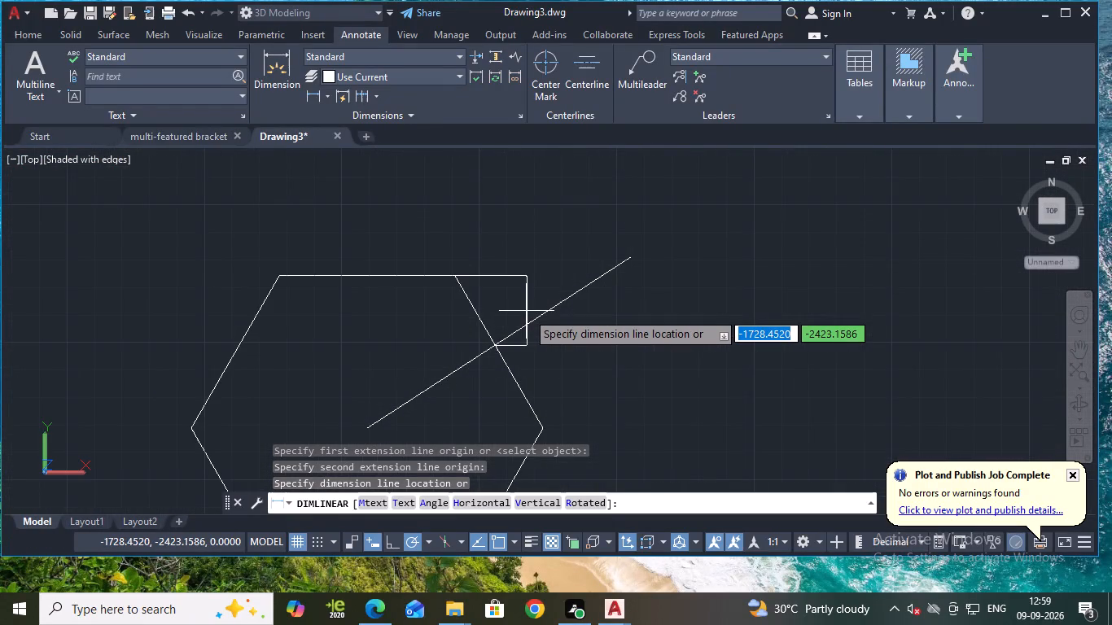
key("Escape")
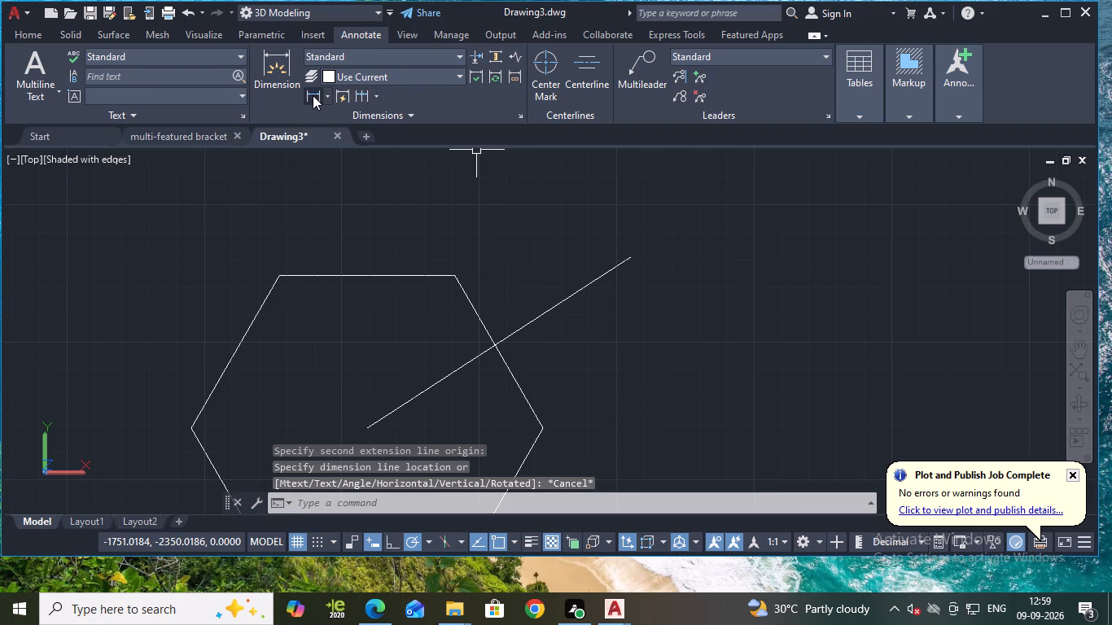
Check the aligned distance along the hexagon's side between the line's crossing and the upper-right corner, without placing the dimension.
left_click(326, 94)
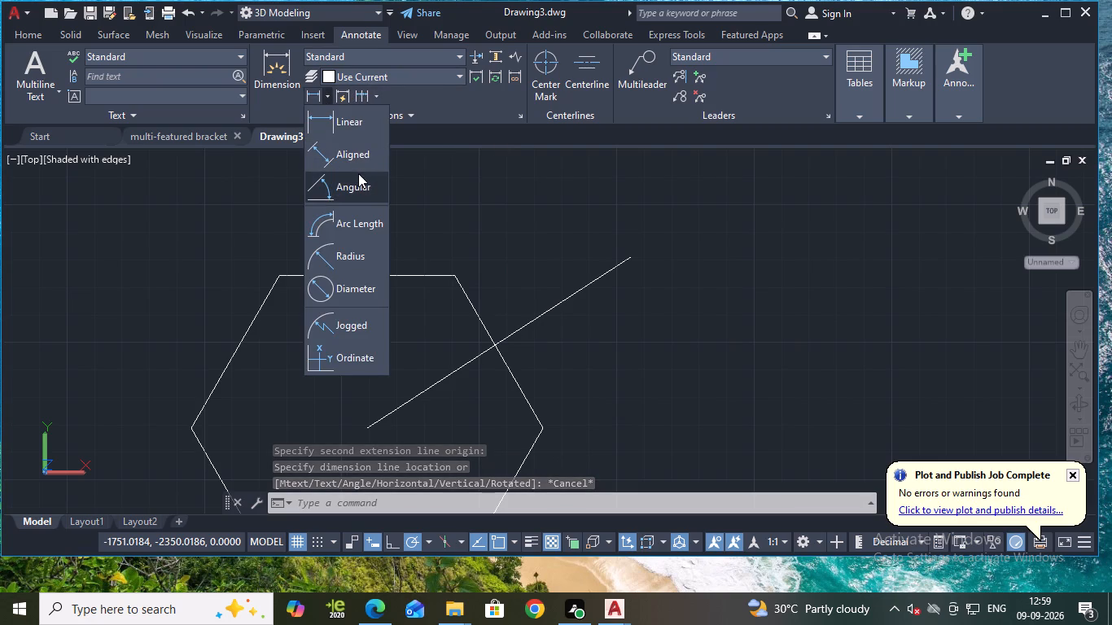
left_click(355, 164)
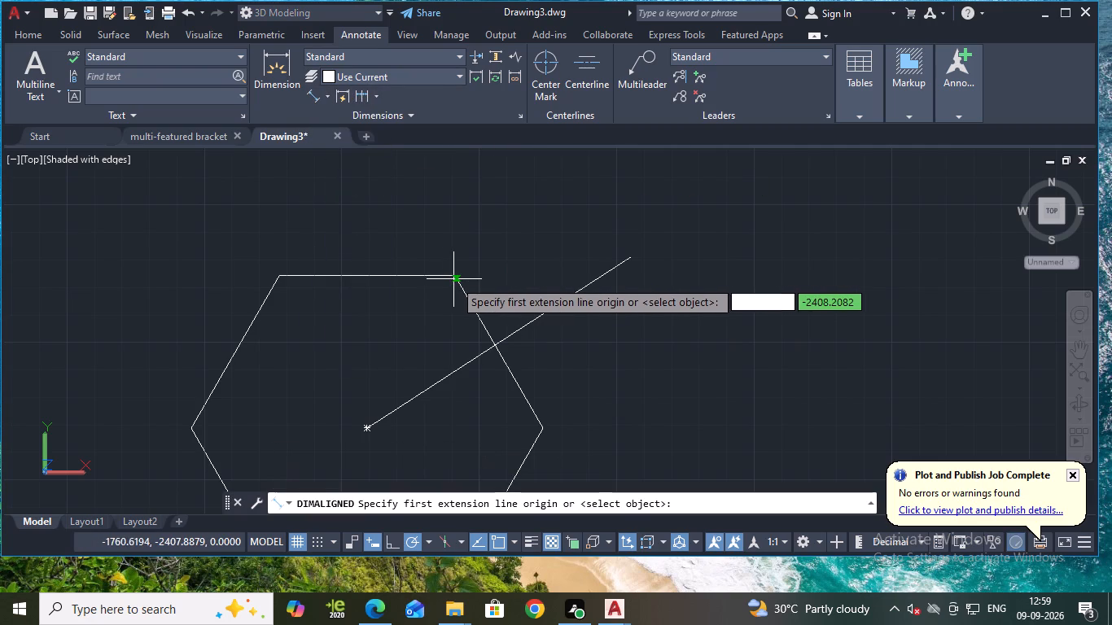
scroll(490, 307, "up", 4)
scroll(489, 384, "up", 2)
middle_click_drag(529, 438, 517, 351)
scroll(535, 389, "up", 2)
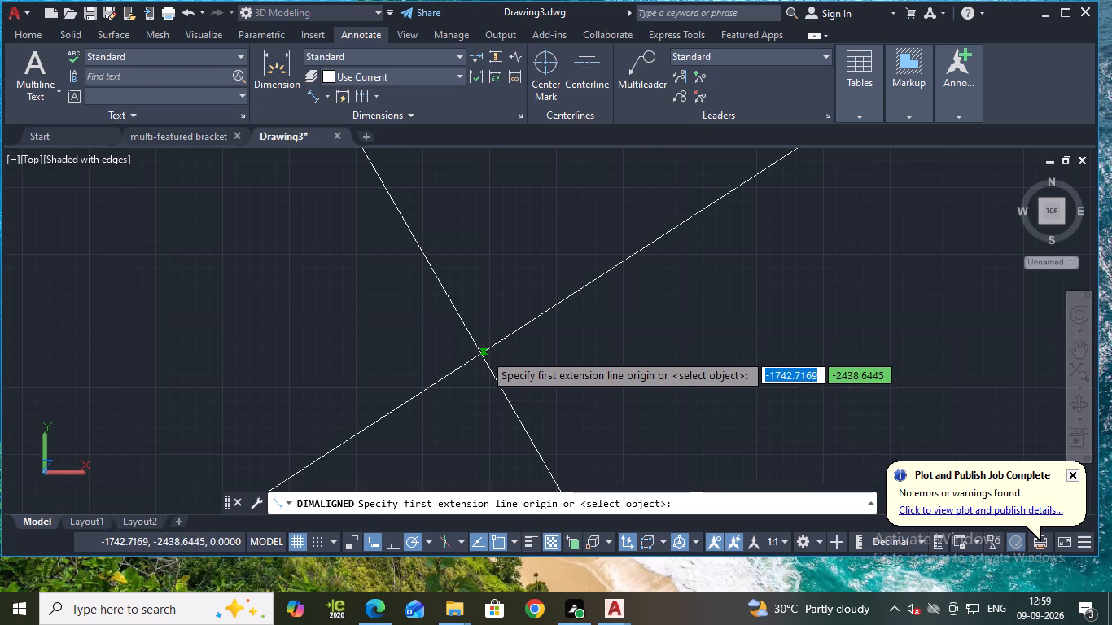
scroll(484, 354, "up", 3)
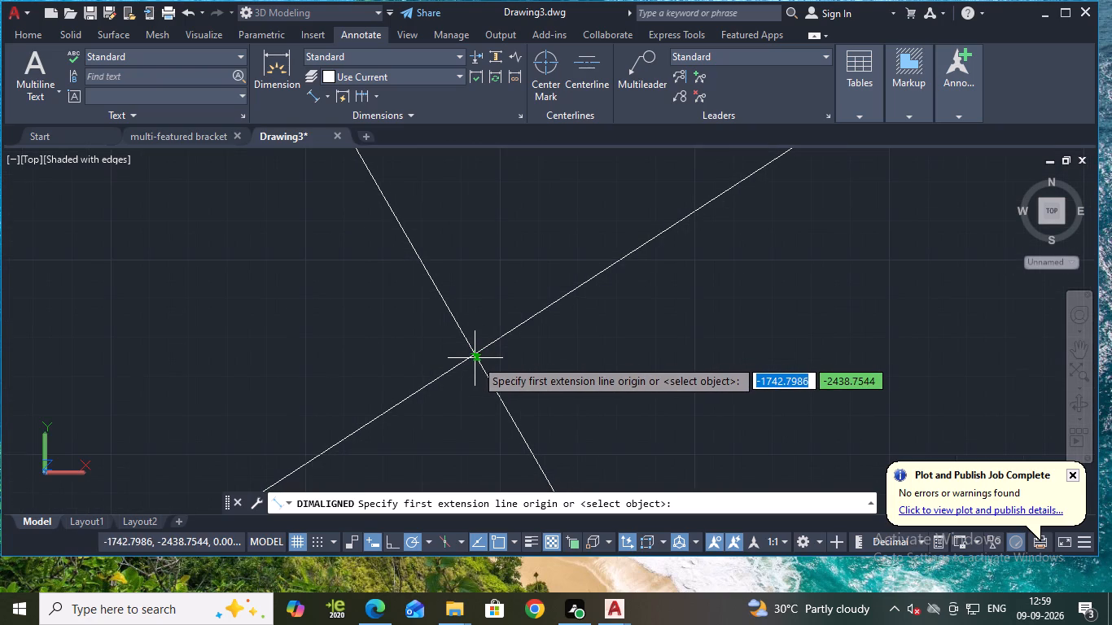
left_click(475, 354)
scroll(478, 248, "down", 3)
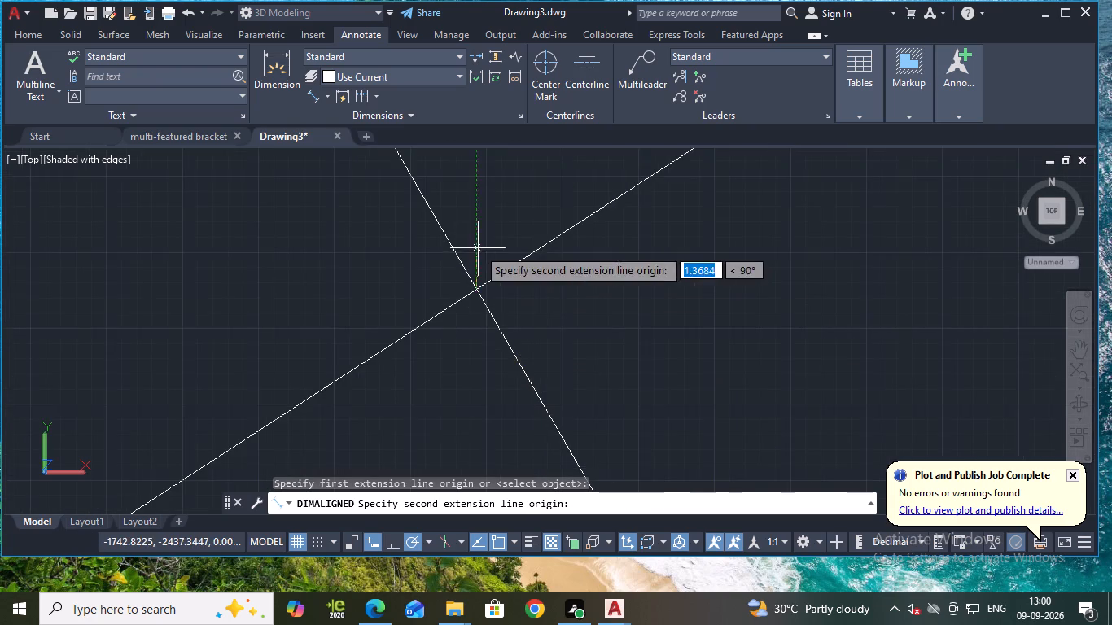
middle_click_drag(457, 242, 537, 408)
scroll(523, 299, "down", 3)
middle_click_drag(519, 304, 532, 448)
scroll(518, 349, "down", 2)
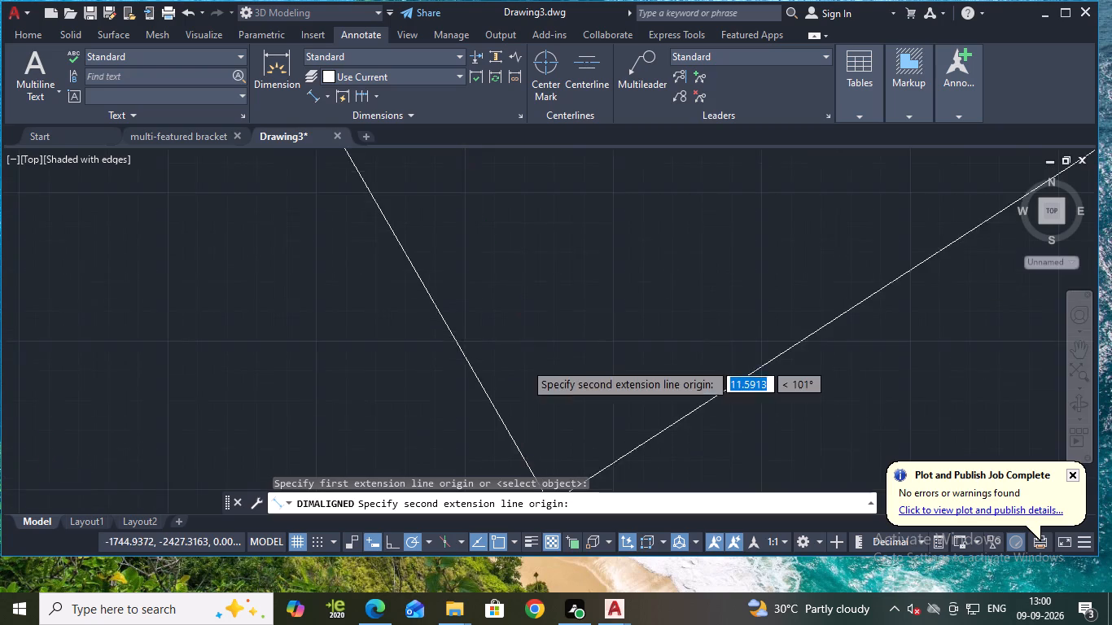
scroll(517, 347, "down", 1)
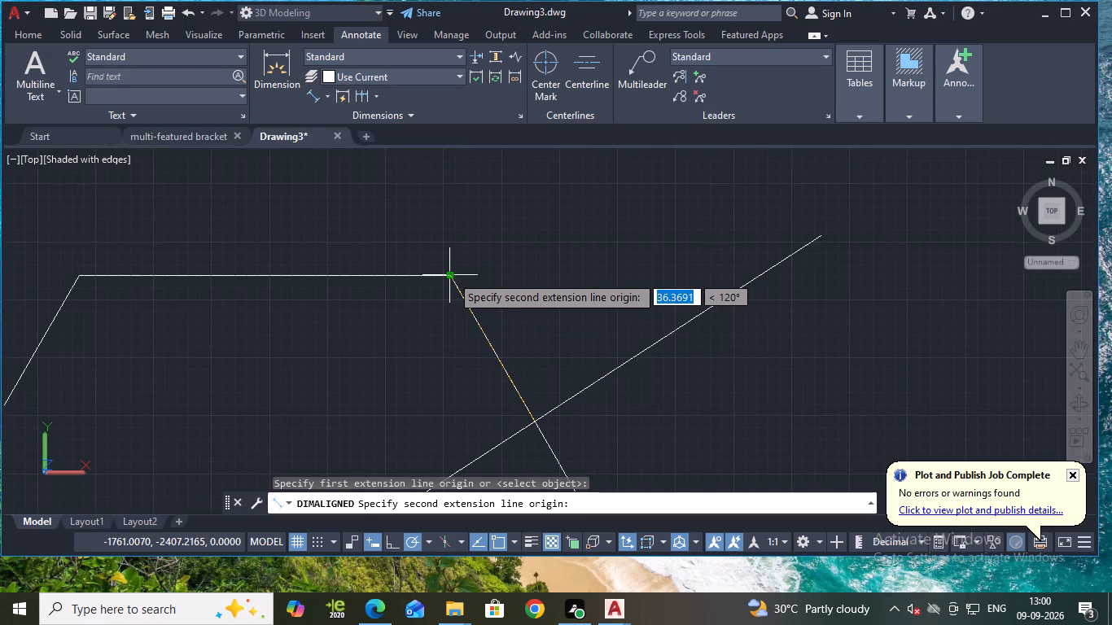
left_click(450, 275)
scroll(531, 258, "up", 6)
middle_click_drag(619, 285, 545, 264)
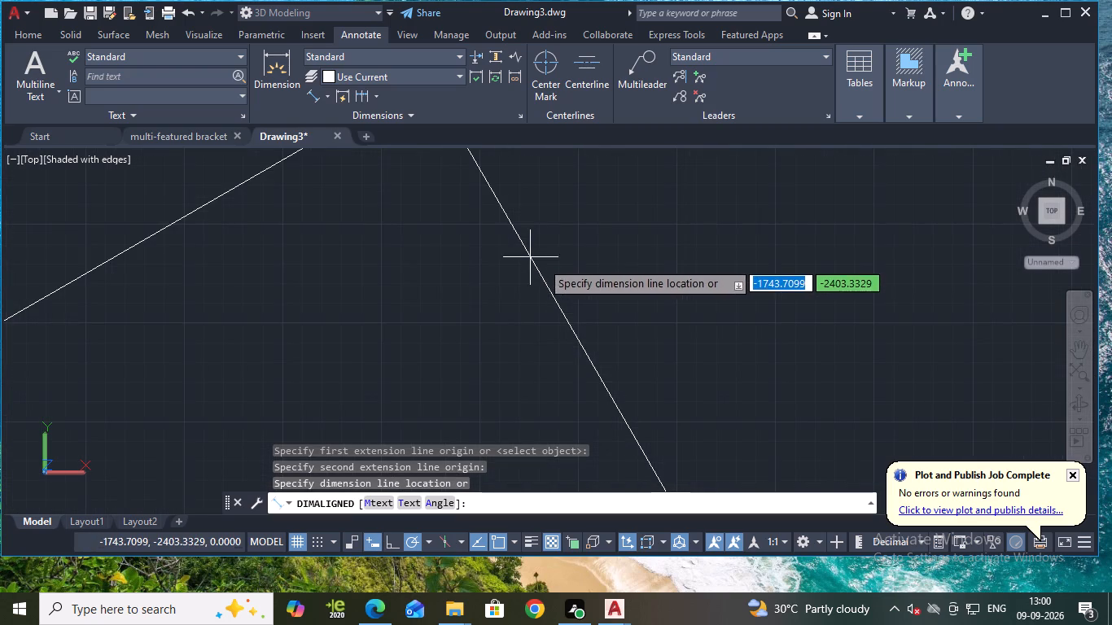
middle_click_drag(545, 264, 524, 120)
scroll(720, 299, "down", 2)
middle_click_drag(776, 380, 703, 343)
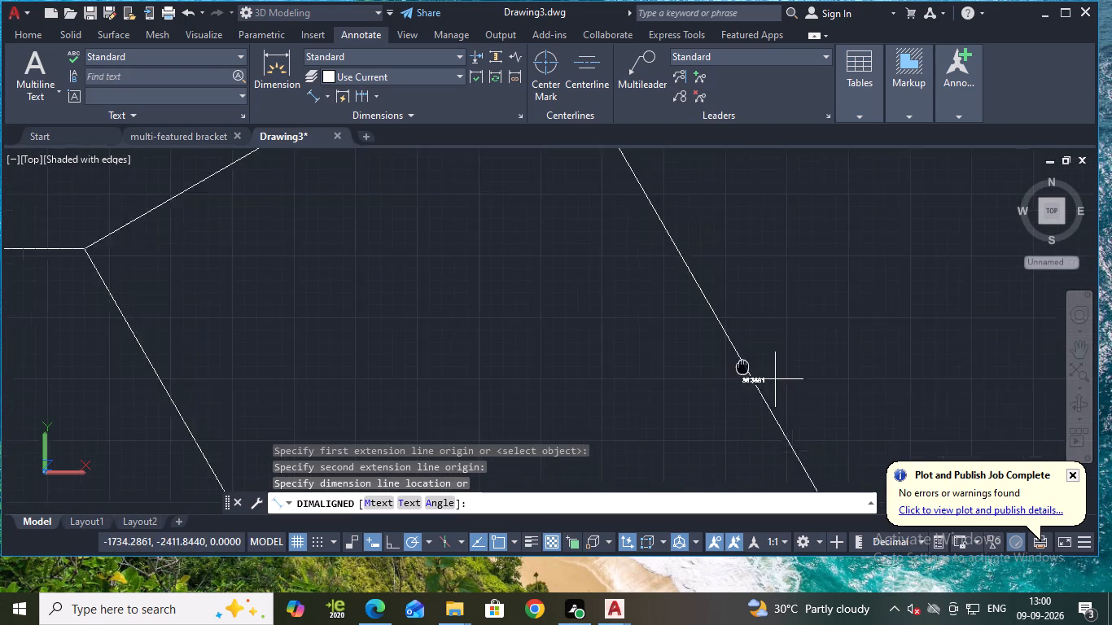
middle_click_drag(703, 343, 617, 295)
scroll(625, 287, "up", 2)
scroll(626, 287, "down", 6)
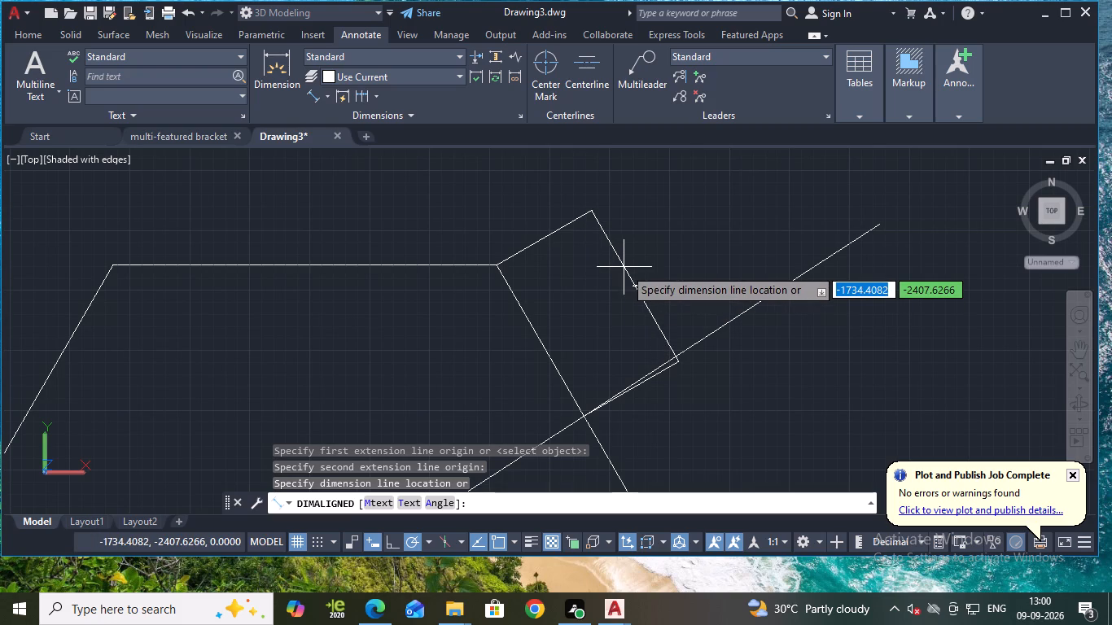
key("Escape")
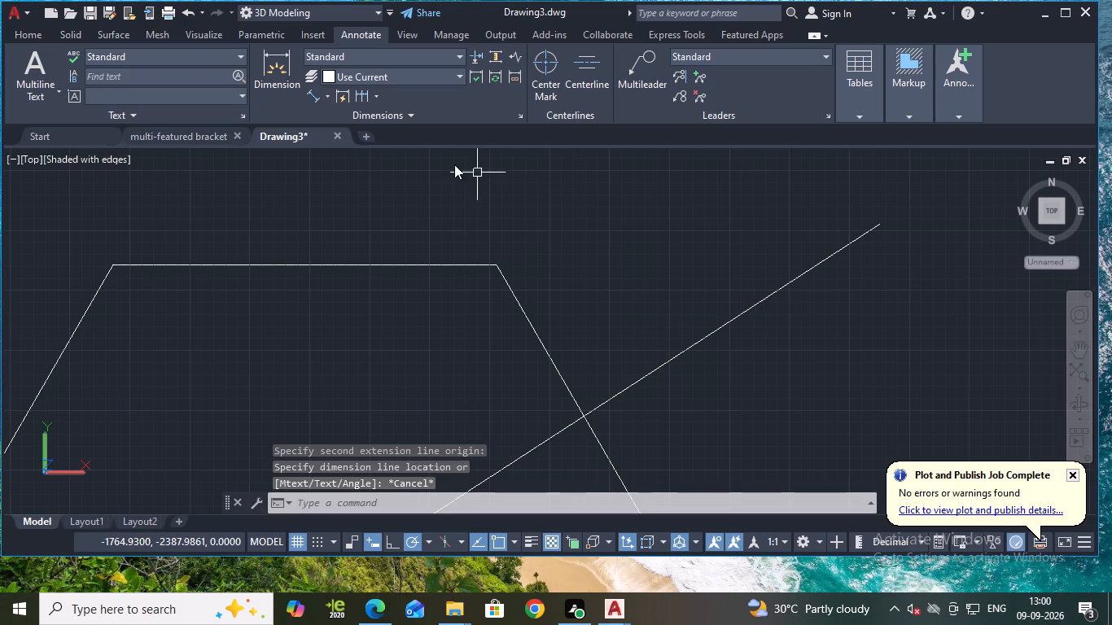
key("Escape")
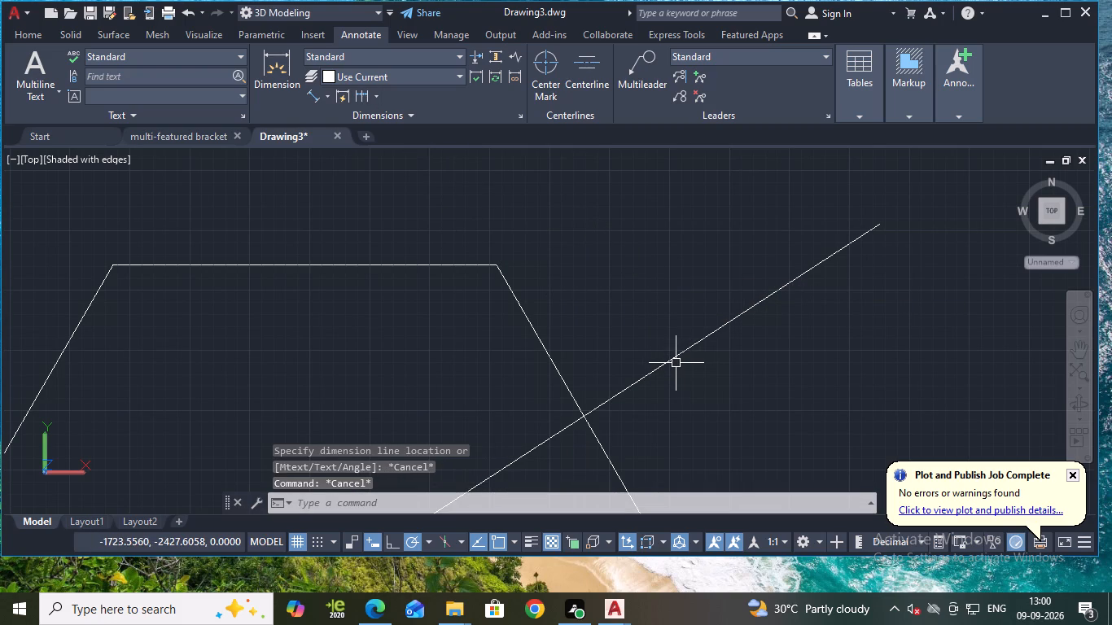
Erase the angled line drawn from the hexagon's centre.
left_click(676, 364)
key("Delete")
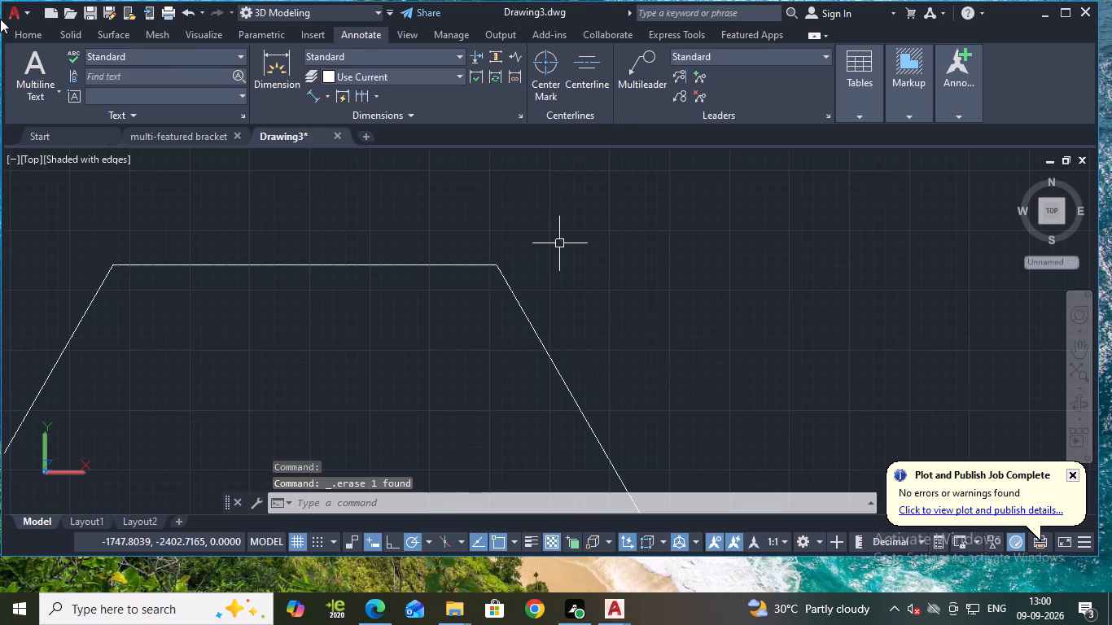
Draw a line about 174.7 long at 210° with polar tracking, starting 30 along the hexagon's upper-right side from its top corner.
left_click(29, 34)
left_click(288, 80)
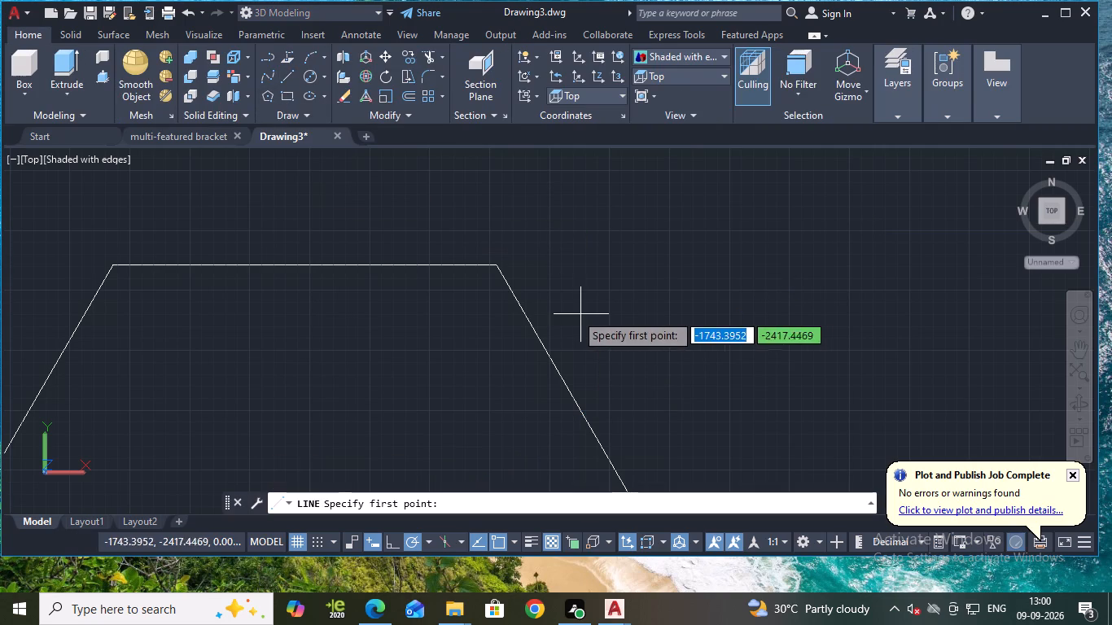
scroll(510, 266, "down", 3)
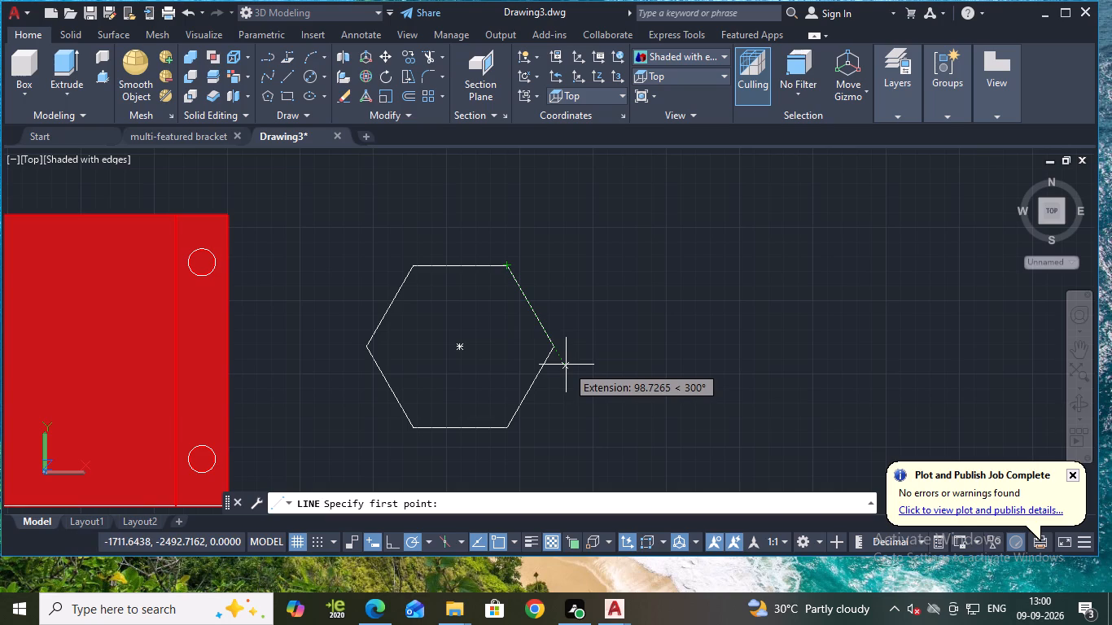
type("30")
key("Return")
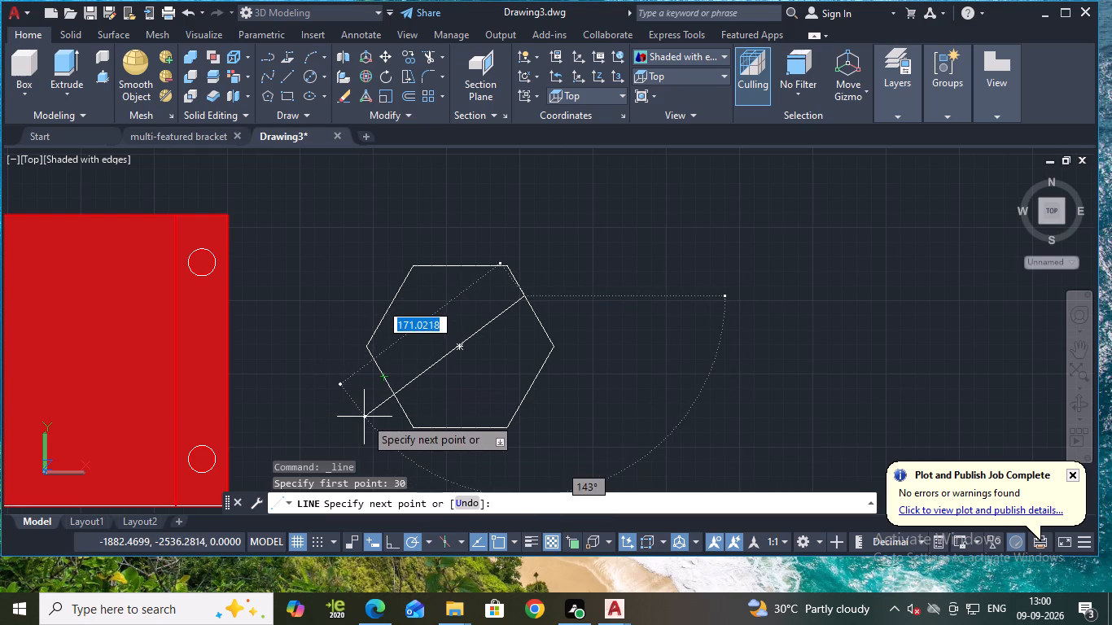
left_click(396, 541)
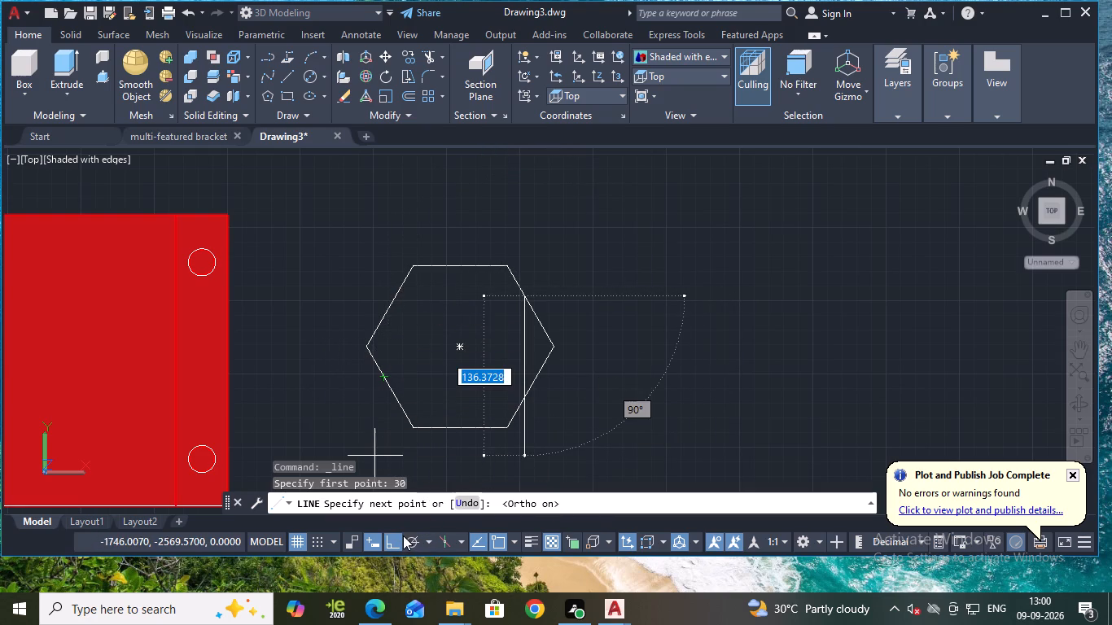
left_click(412, 540)
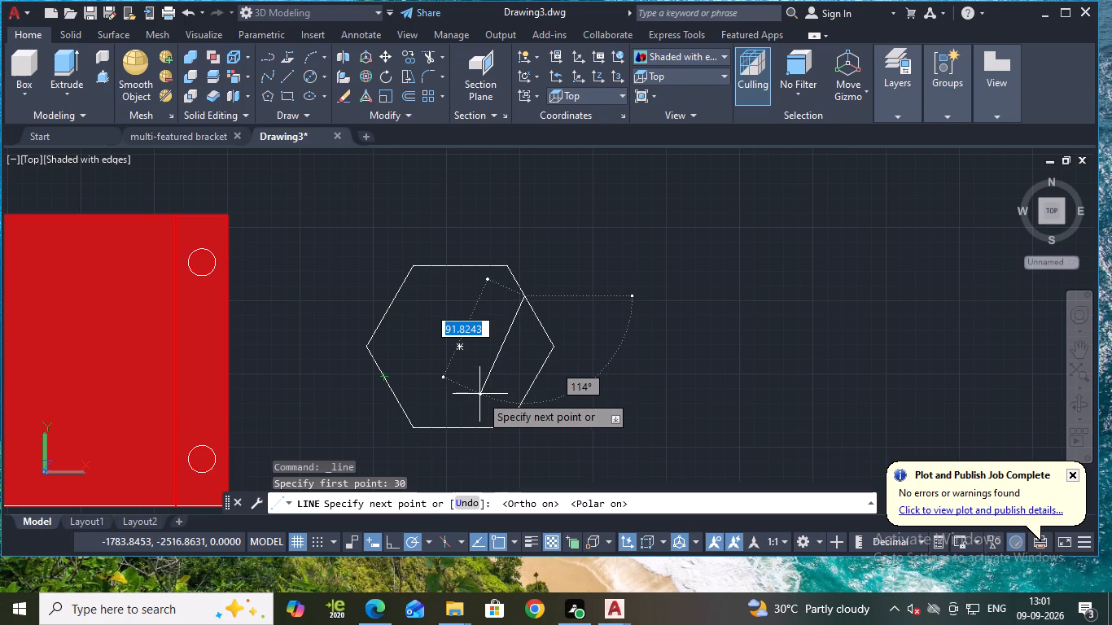
left_click(348, 400)
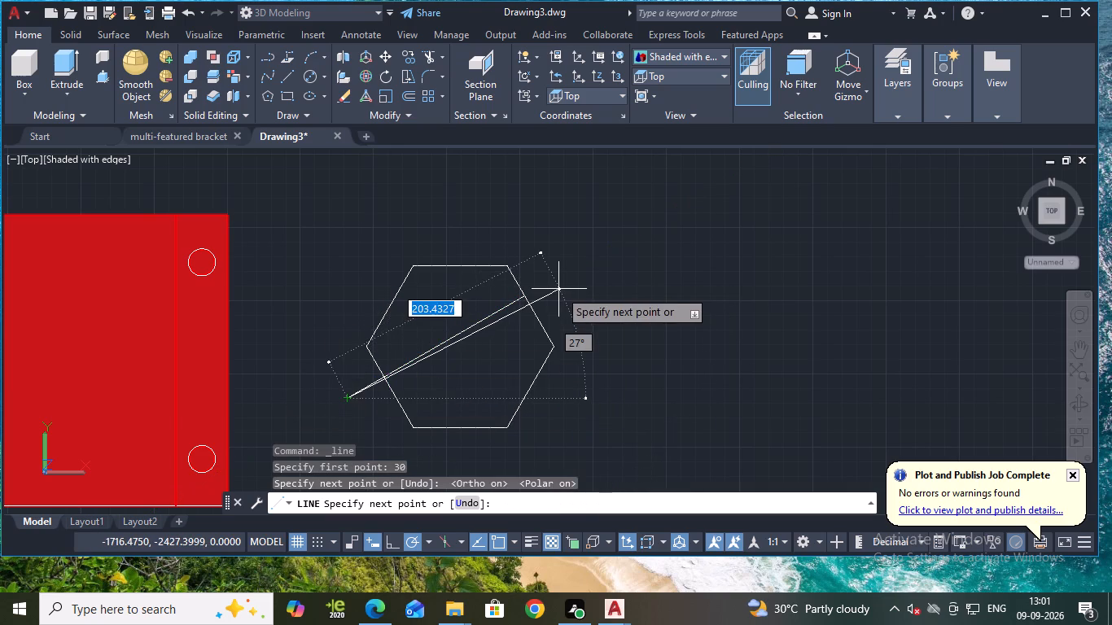
key("Escape")
scroll(498, 302, "up", 1)
middle_click_drag(504, 310, 531, 272)
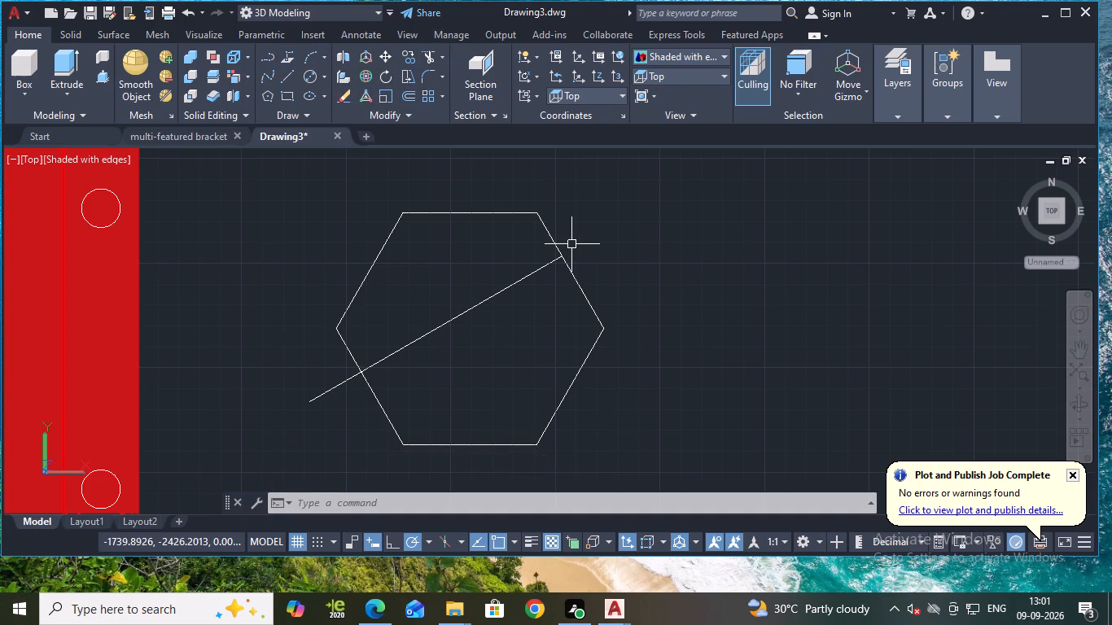
Save the drawing as "square base plate assembly" in the 9-9-26 folder inside the VAMSI folder on the Desktop.
key("ctrl+s")
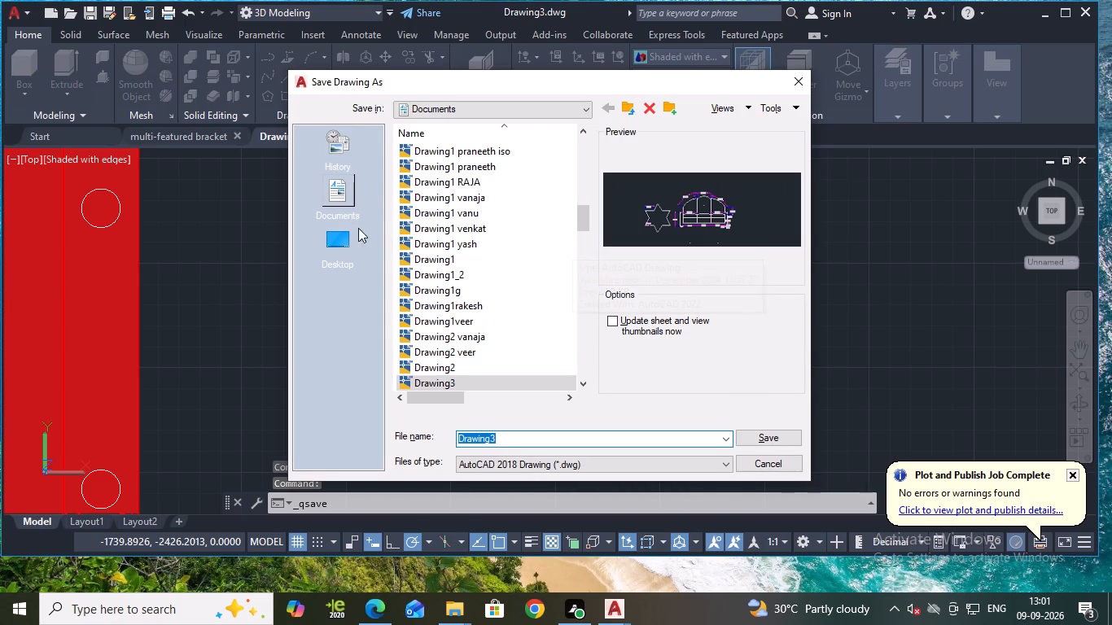
left_click(352, 238)
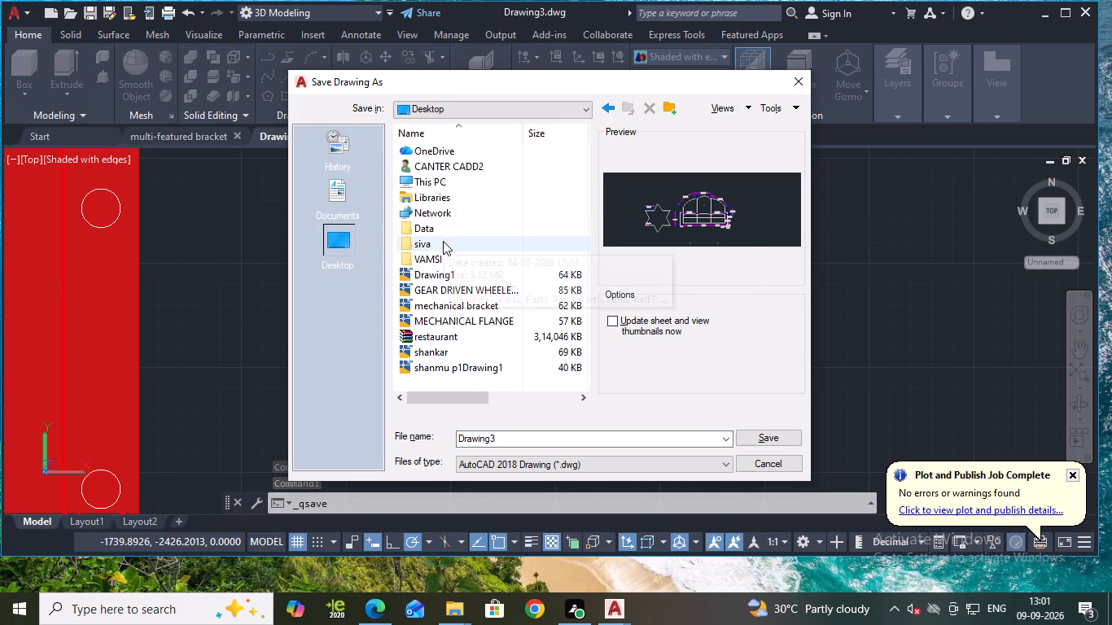
double_click(444, 255)
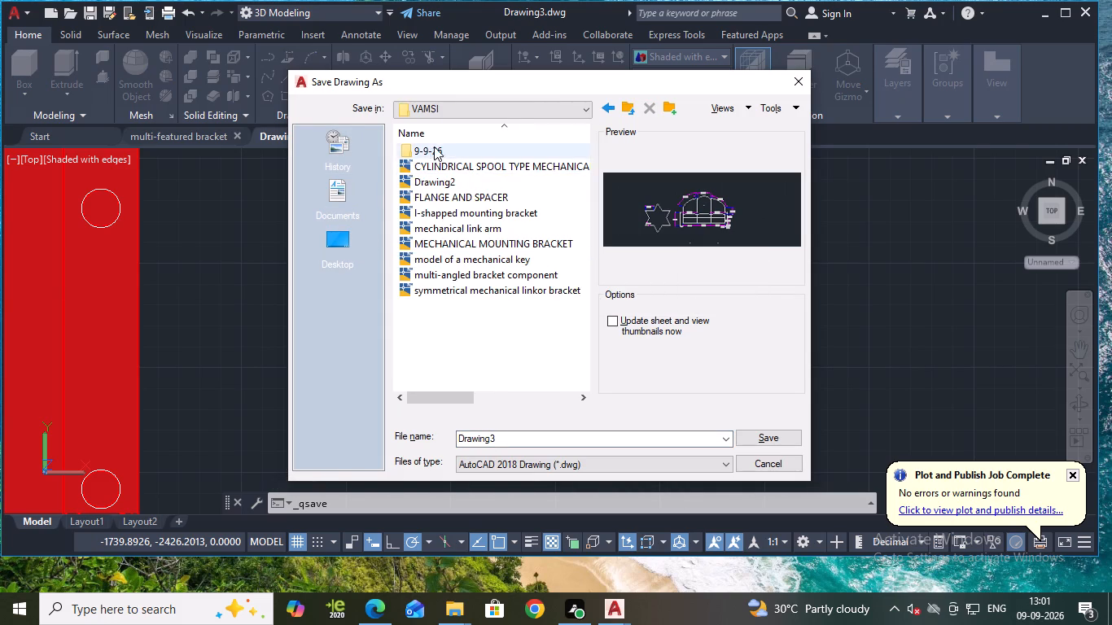
double_click(434, 146)
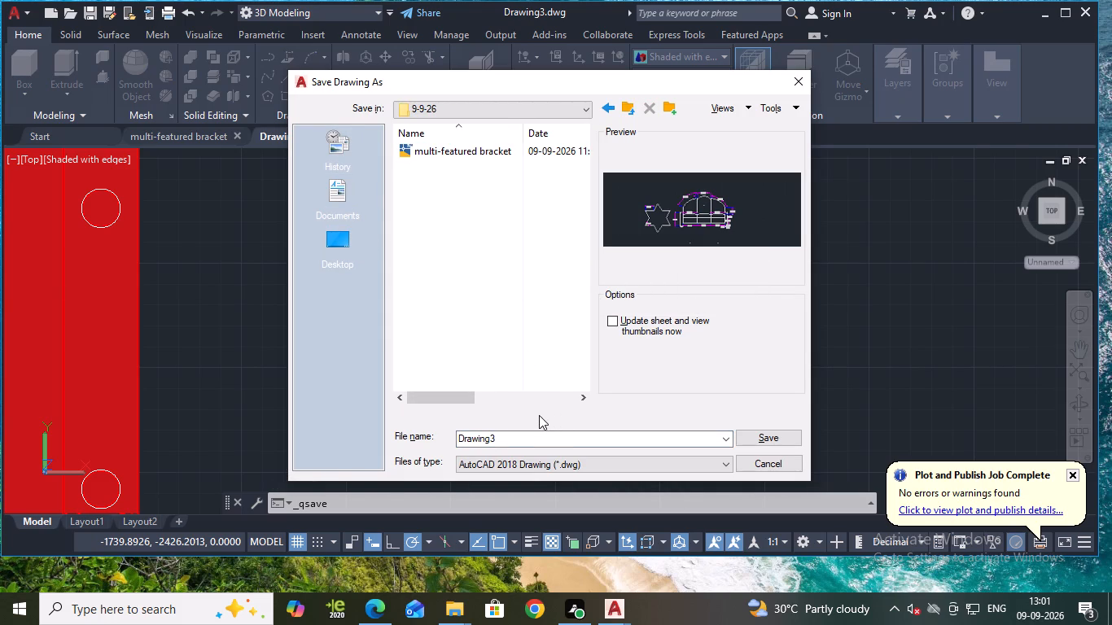
left_click(558, 435)
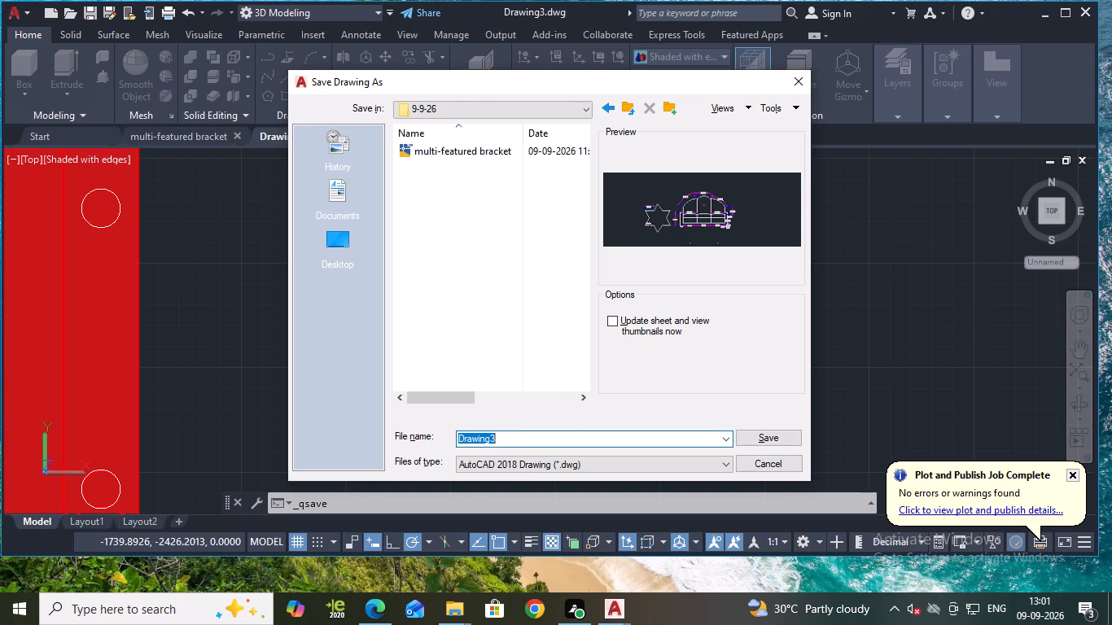
key("BackSpace")
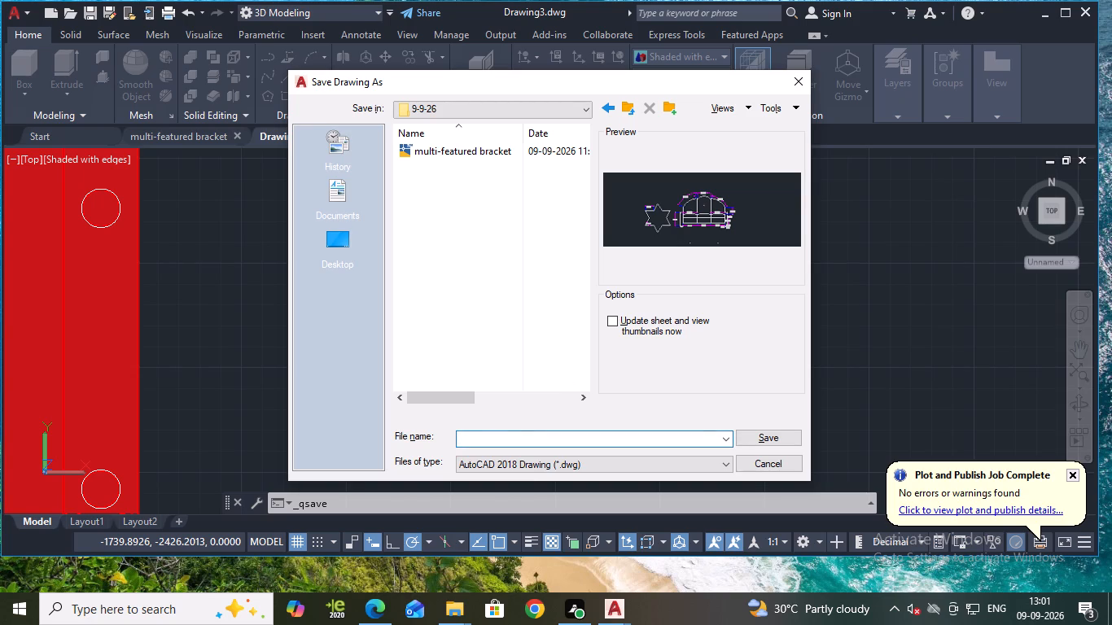
key("s")
type("quarer")
key("BackSpace")
key("BackSpace")
type("e")
key("space")
type("base plate s")
key("BackSpace")
type("assem")
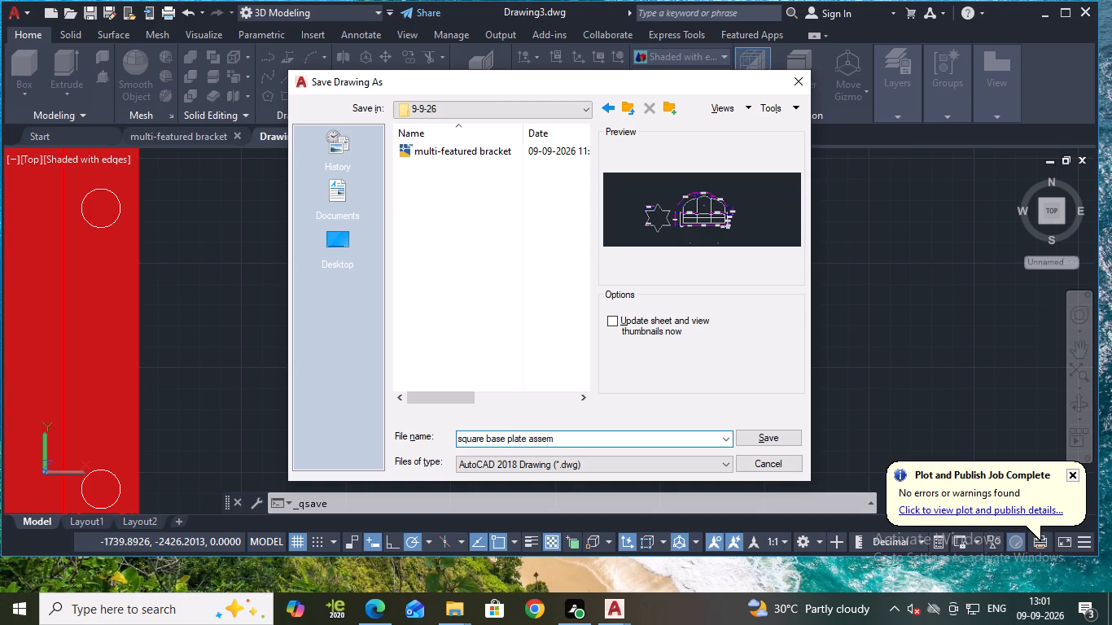
key("b")
type("ly")
key("Return")
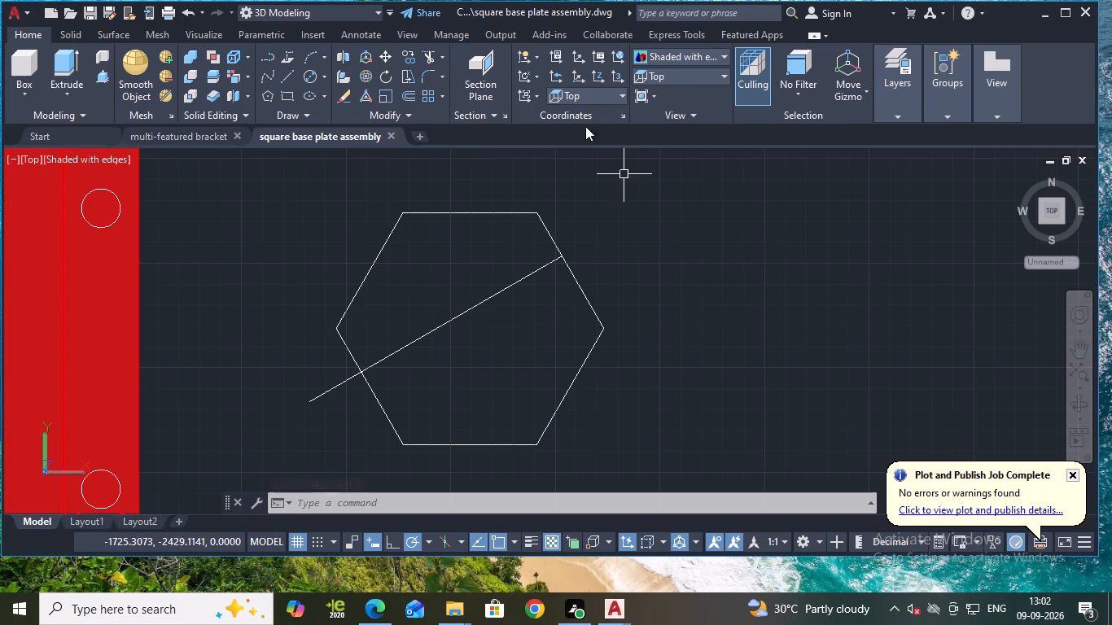
Check the aligned distance along the hexagon's lower-left side from the angled line's crossing to the left corner, without placing the dimension.
left_click(364, 28)
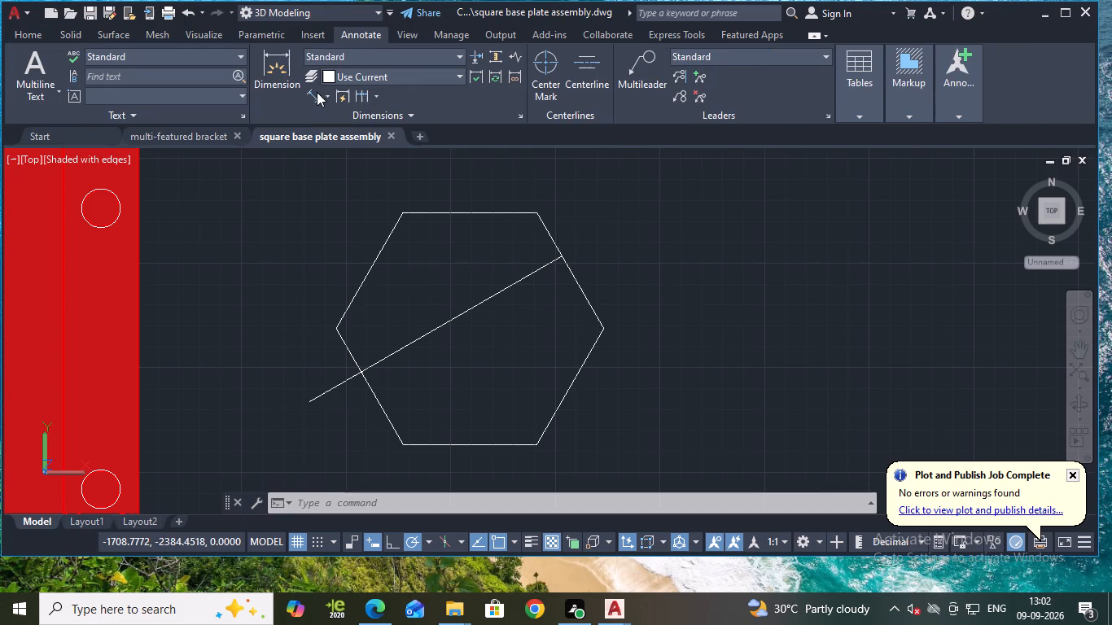
left_click(316, 97)
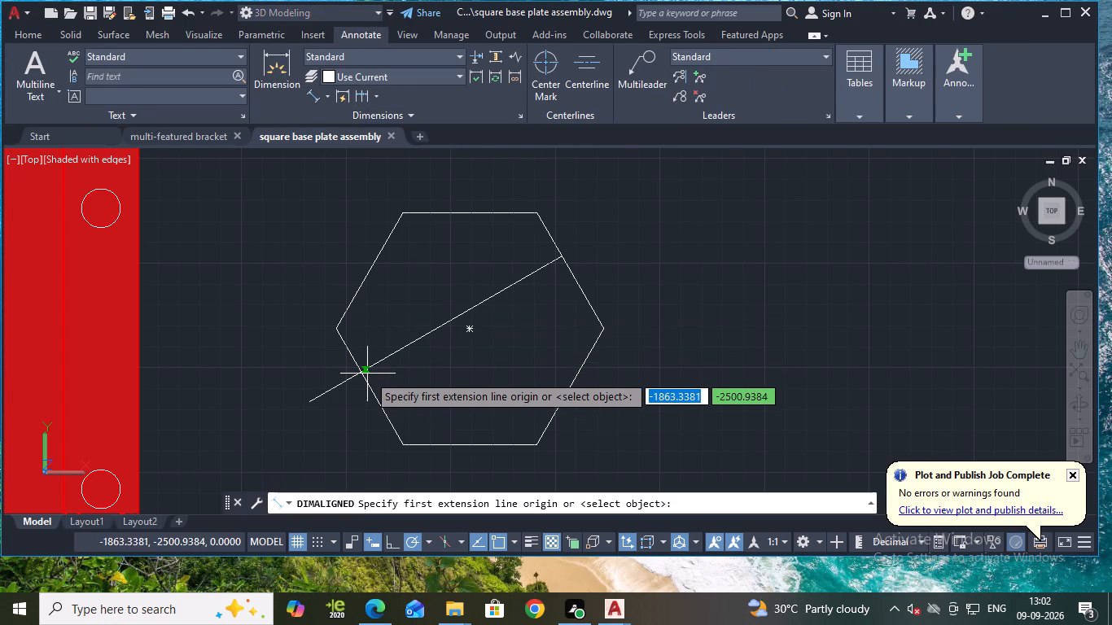
scroll(365, 375, "up", 4)
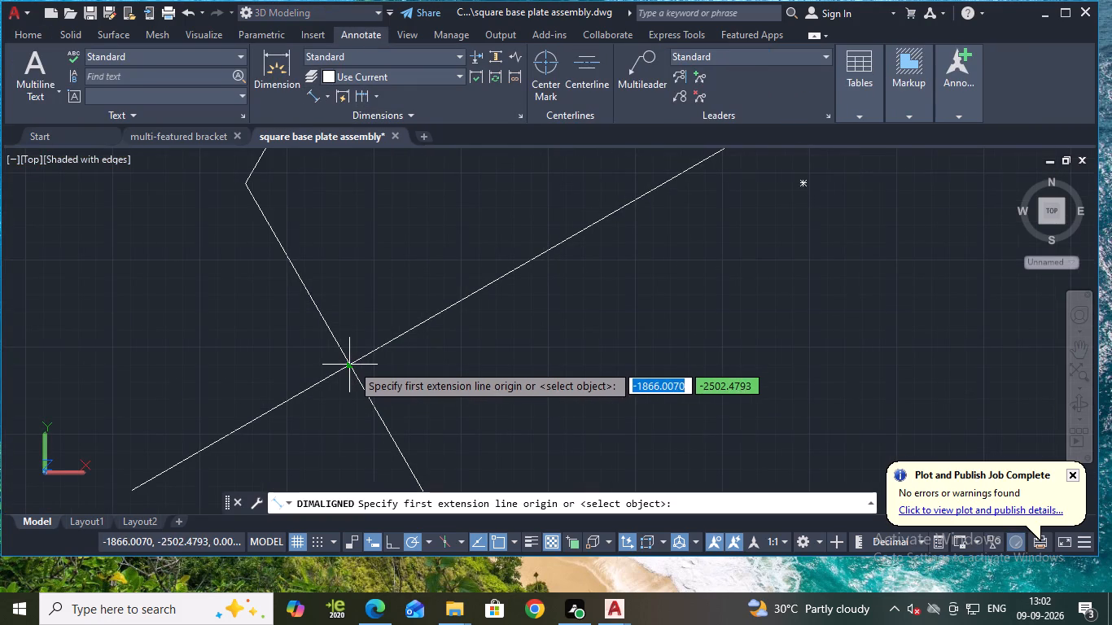
left_click(352, 365)
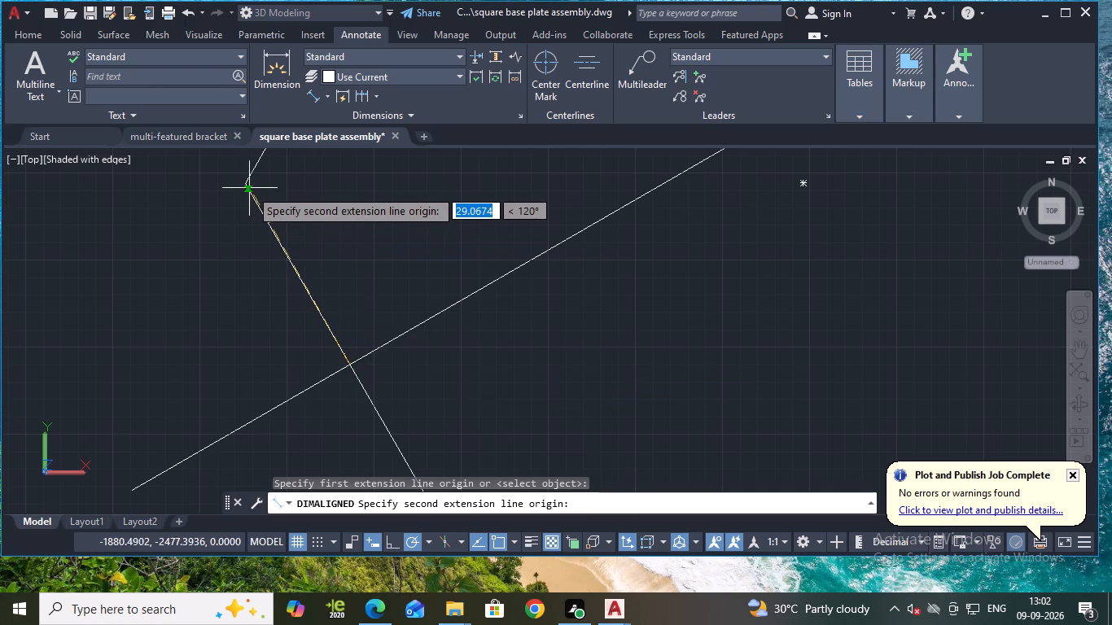
left_click(247, 186)
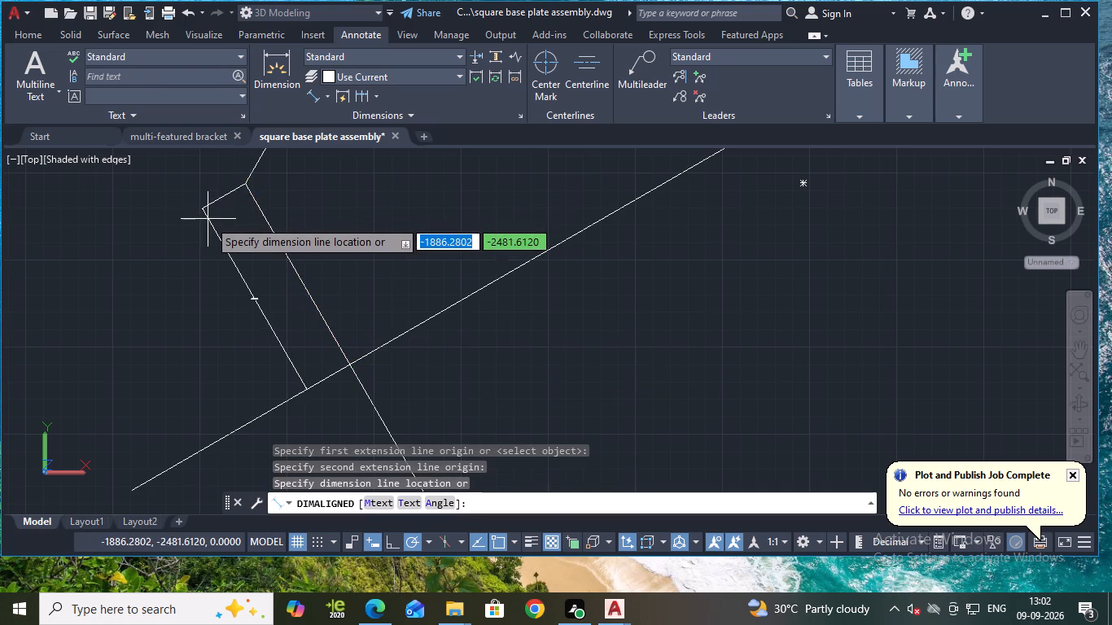
scroll(208, 220, "up", 3)
middle_click_drag(309, 304, 281, 238)
scroll(281, 238, "down", 2)
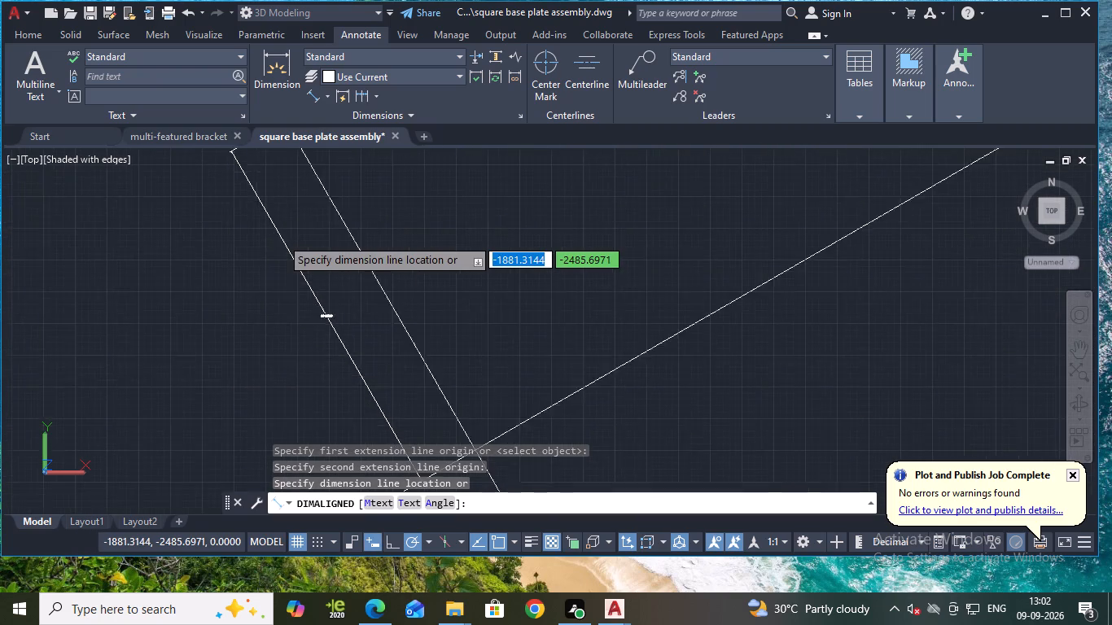
scroll(281, 238, "down", 1)
key("Escape")
scroll(634, 325, "down", 2)
middle_click_drag(681, 282, 587, 339)
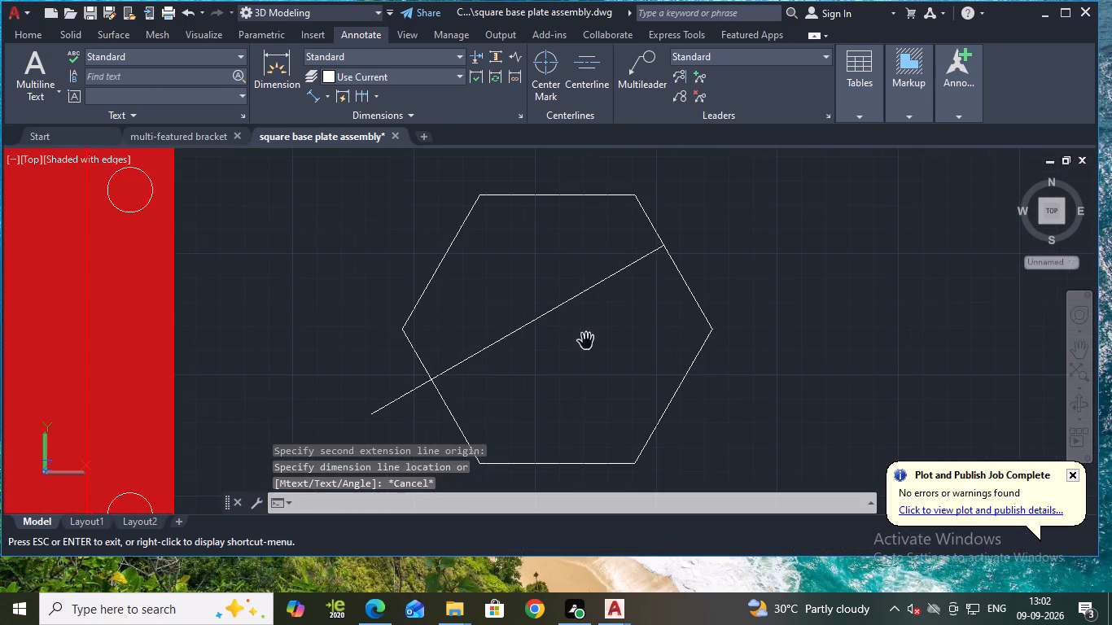
key("Escape")
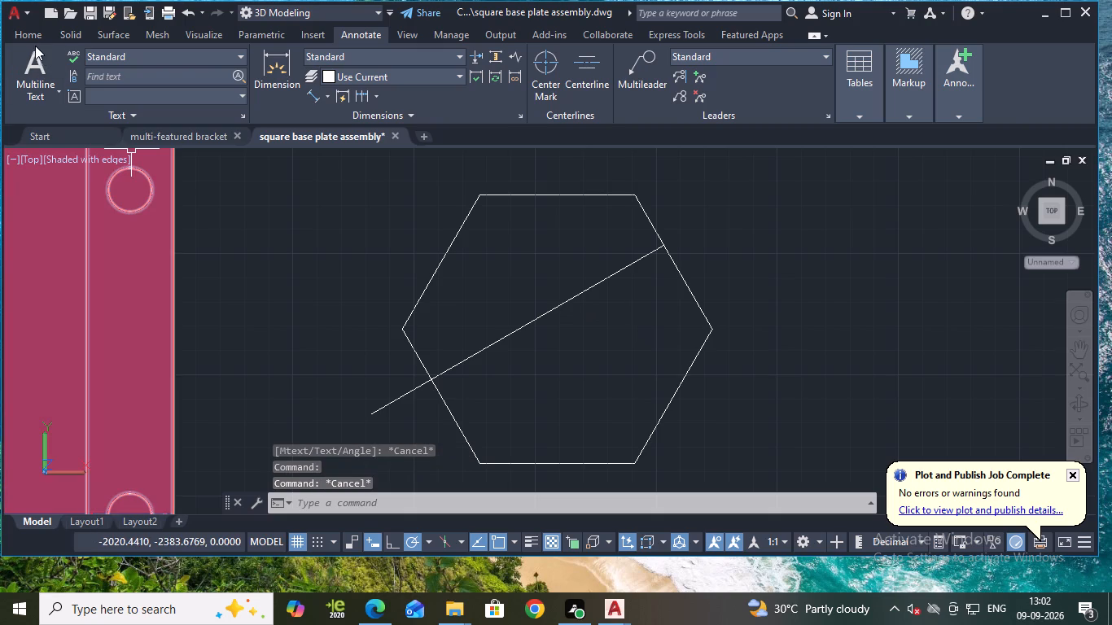
Offset the angled line by 20 towards the hexagon's lower-right side.
left_click(20, 35)
key("o")
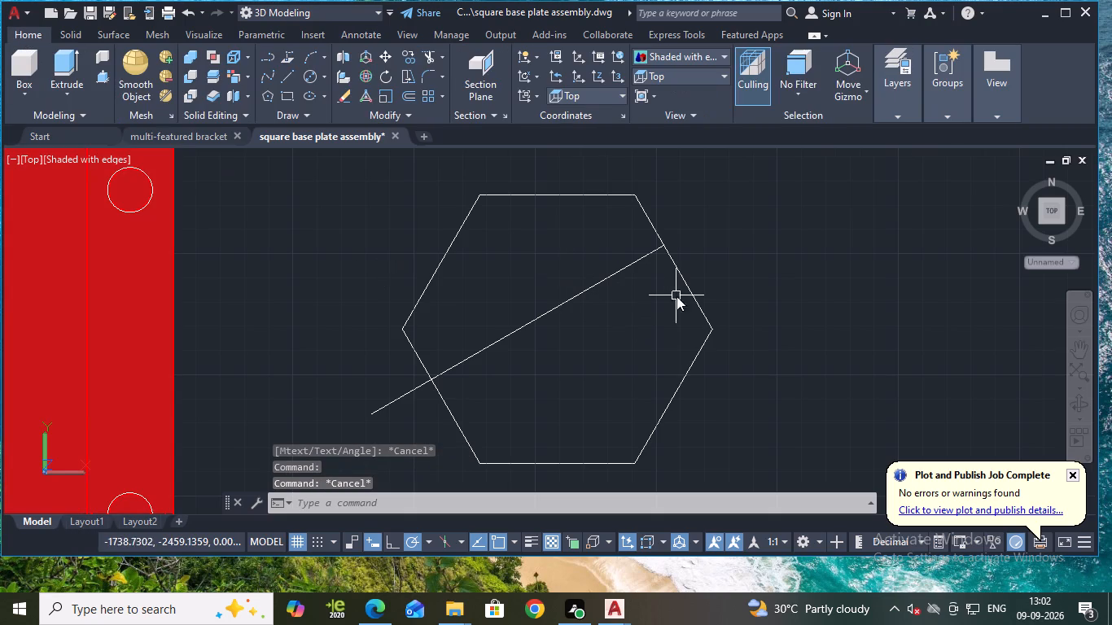
key("Return")
key("Return")
left_click(621, 271)
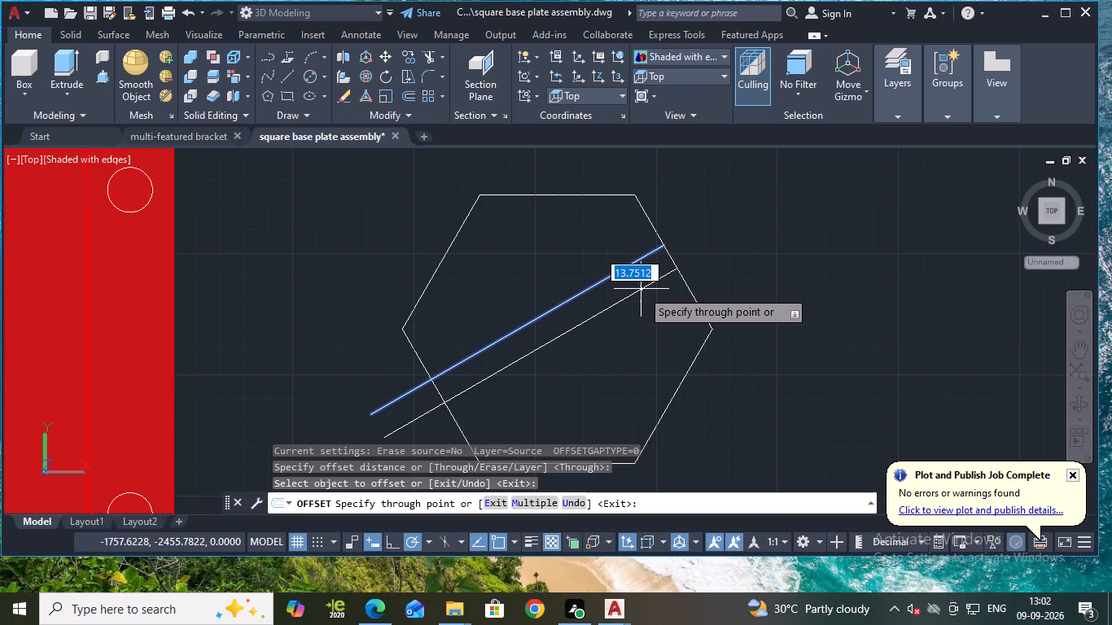
type("20")
key("Return")
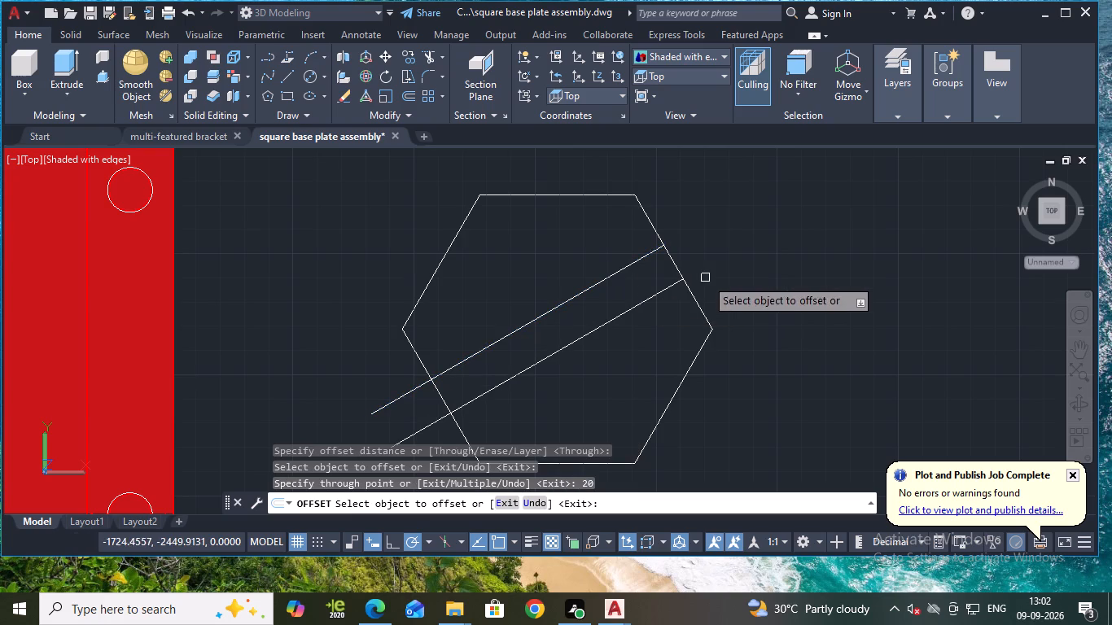
middle_click_drag(738, 397, 720, 383)
key("Escape")
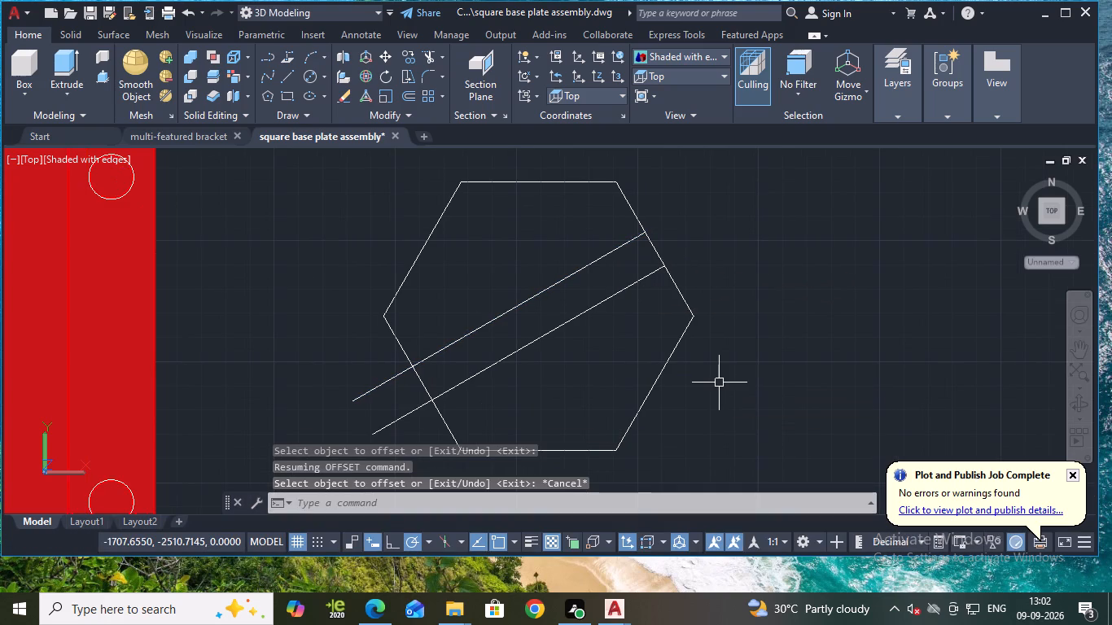
Trim the ends of both parallel angled lines that extend beyond the hexagon's lower-left side.
type("tr")
key("Return")
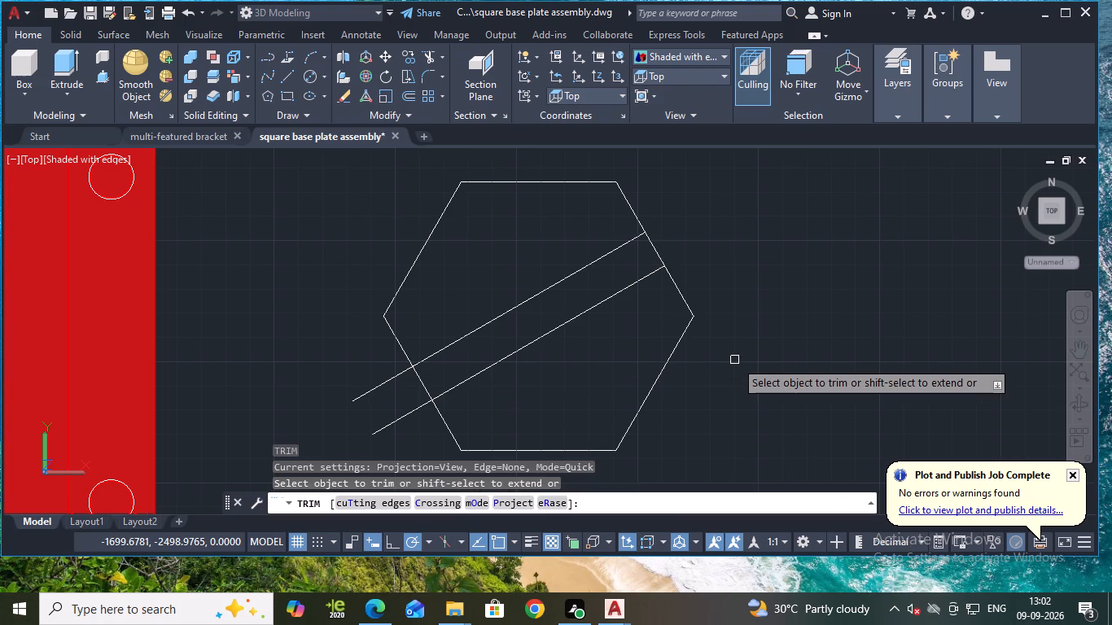
left_click(379, 386)
left_click(405, 412)
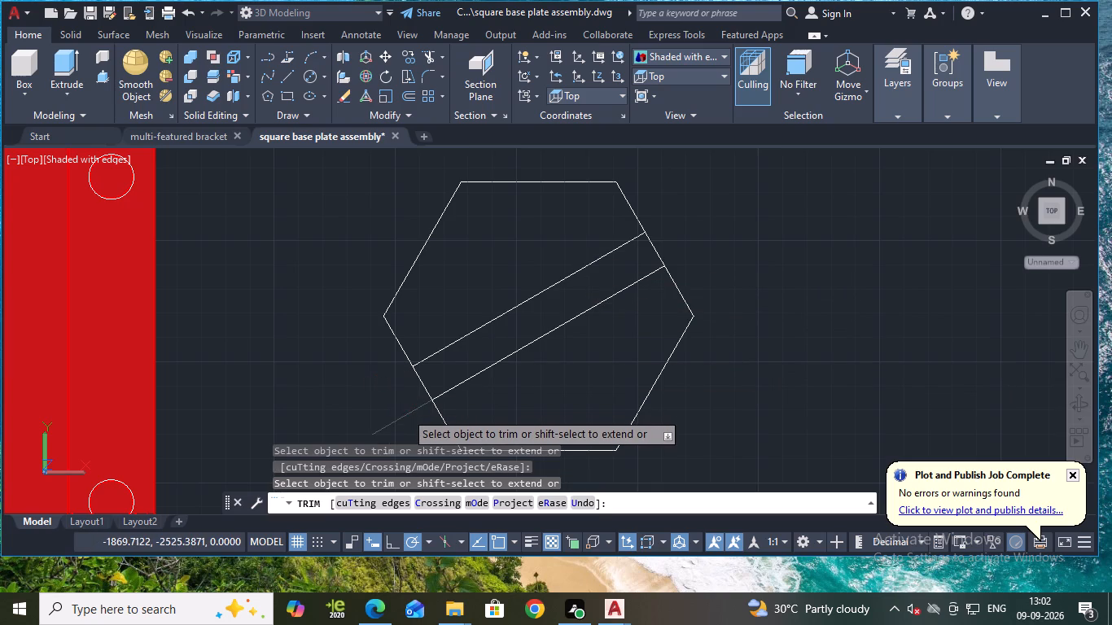
key("Escape")
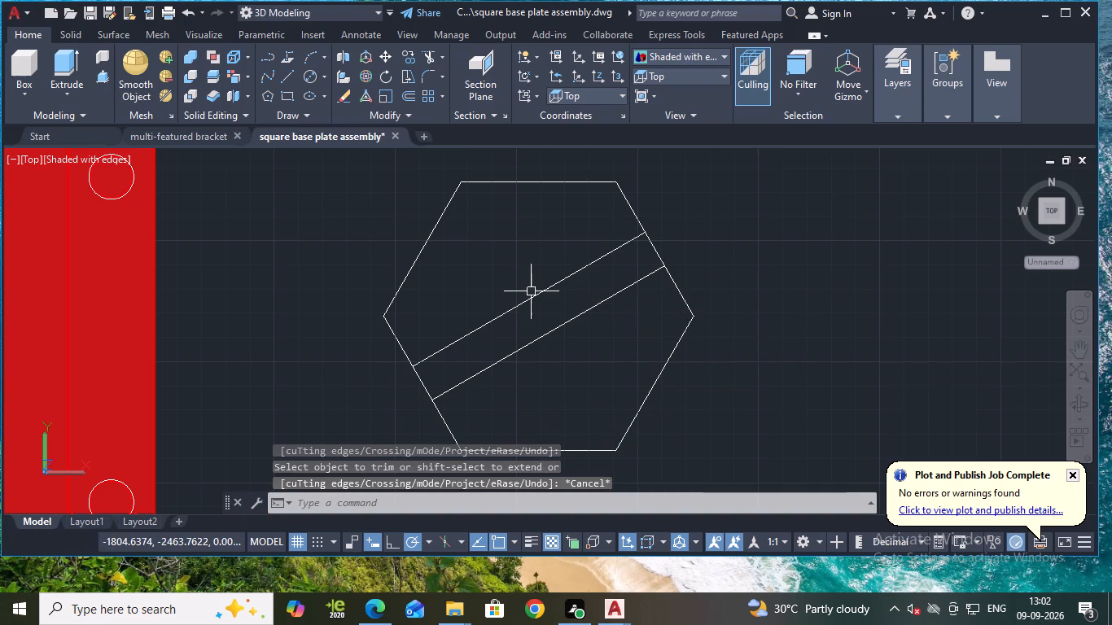
Polar-array the two parallel angled lines about the hexagon's centre with 3 items over 360 degrees.
left_click(535, 292)
left_click(554, 334)
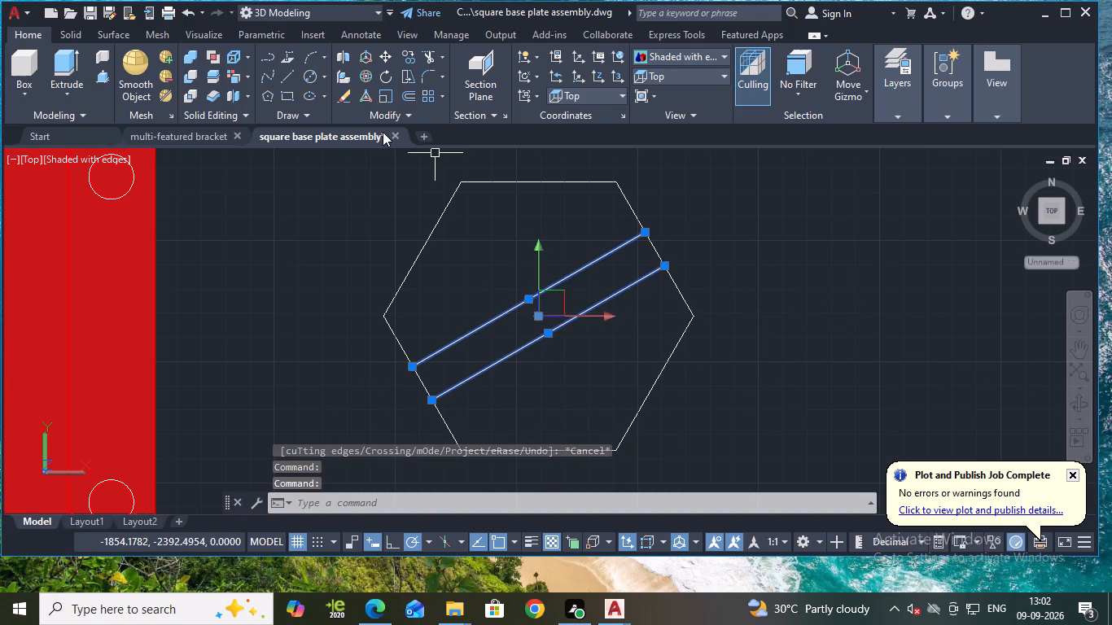
left_click(444, 95)
left_click(476, 186)
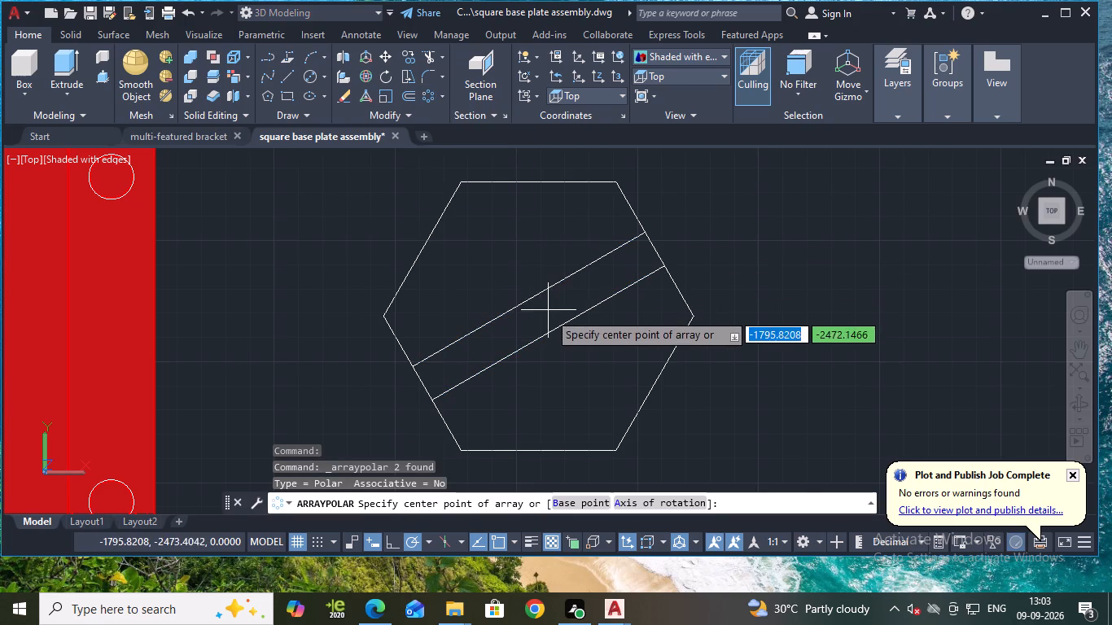
scroll(552, 308, "down", 2)
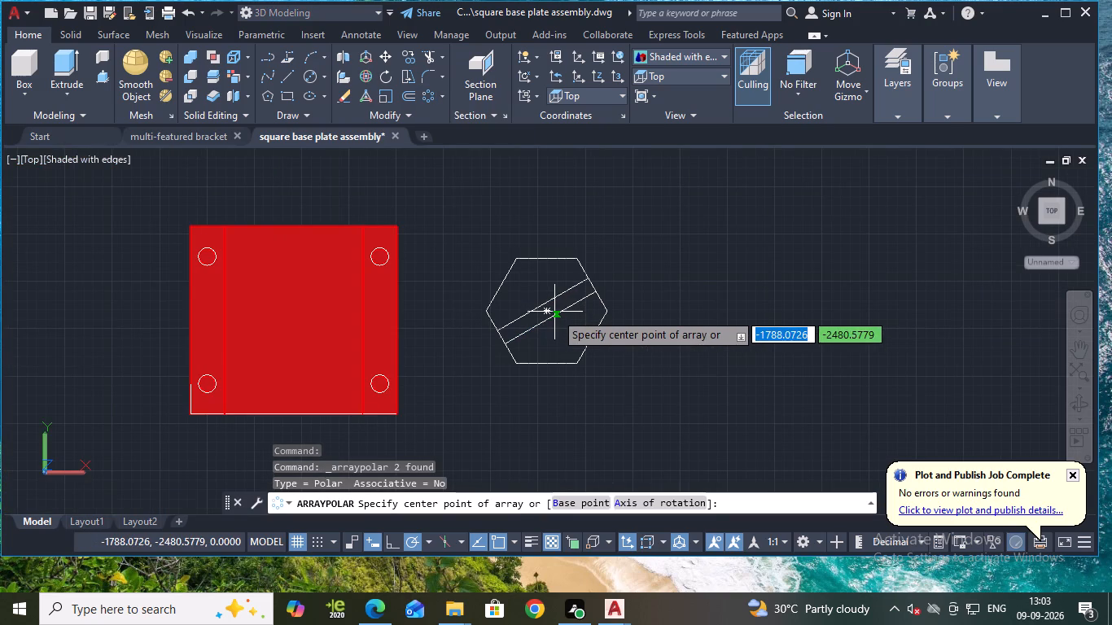
left_click(548, 312)
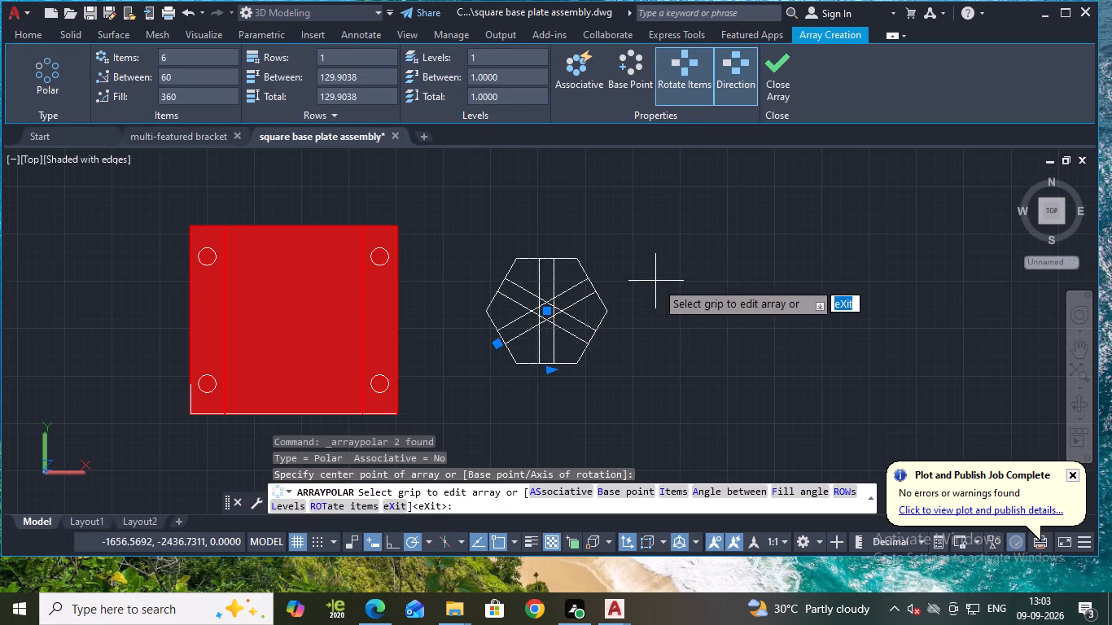
scroll(654, 281, "up", 1)
left_click(179, 54)
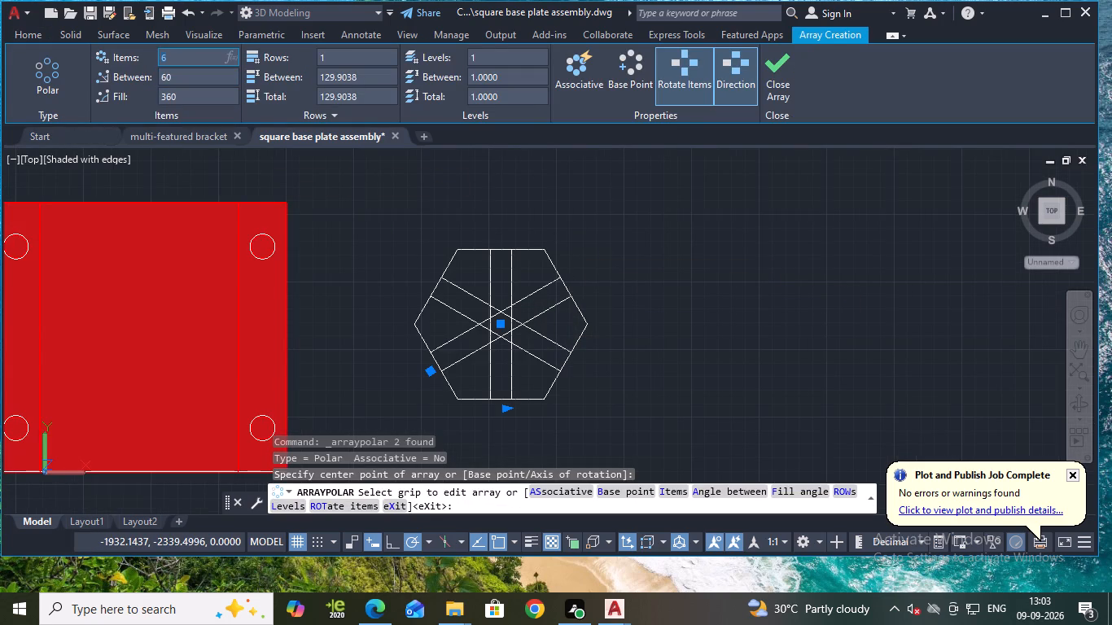
key("3")
key("Return")
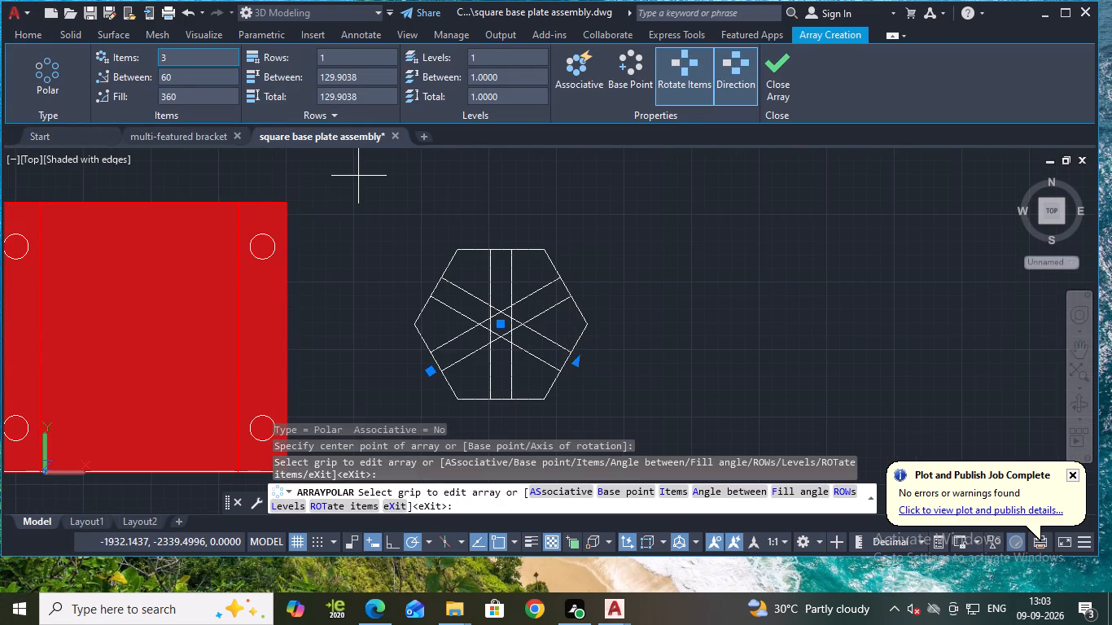
left_click(193, 68)
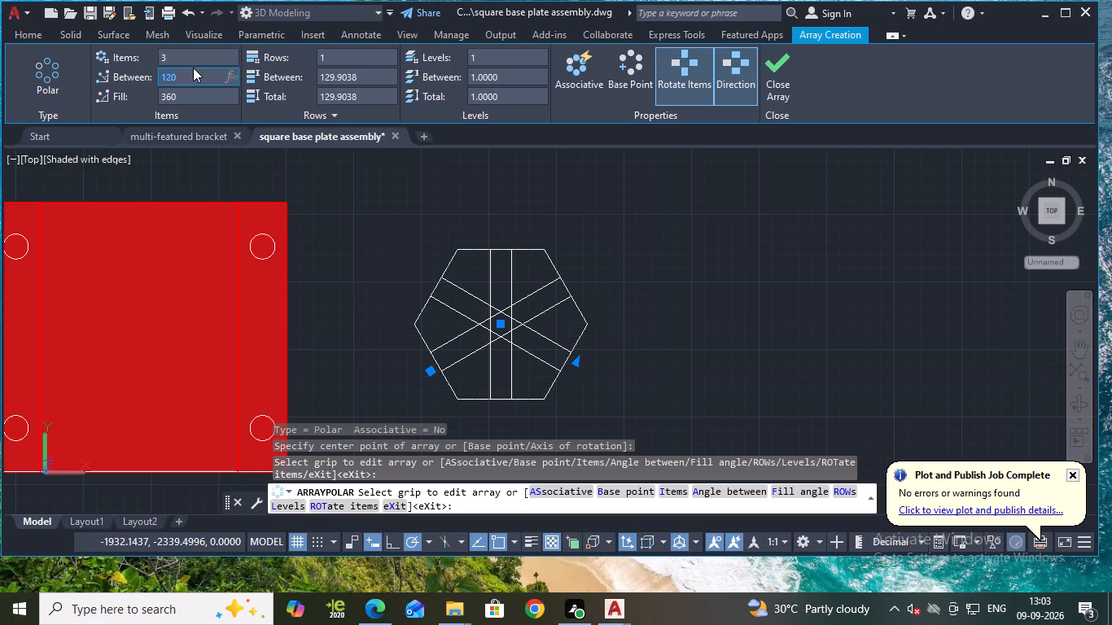
left_click(186, 49)
left_click(190, 55)
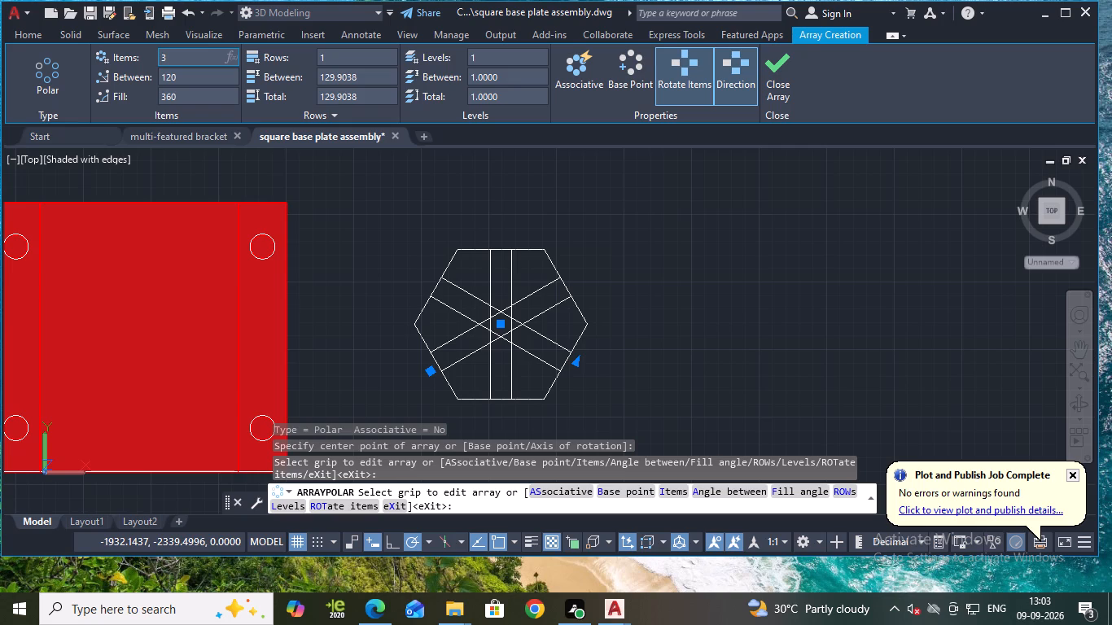
left_click(772, 68)
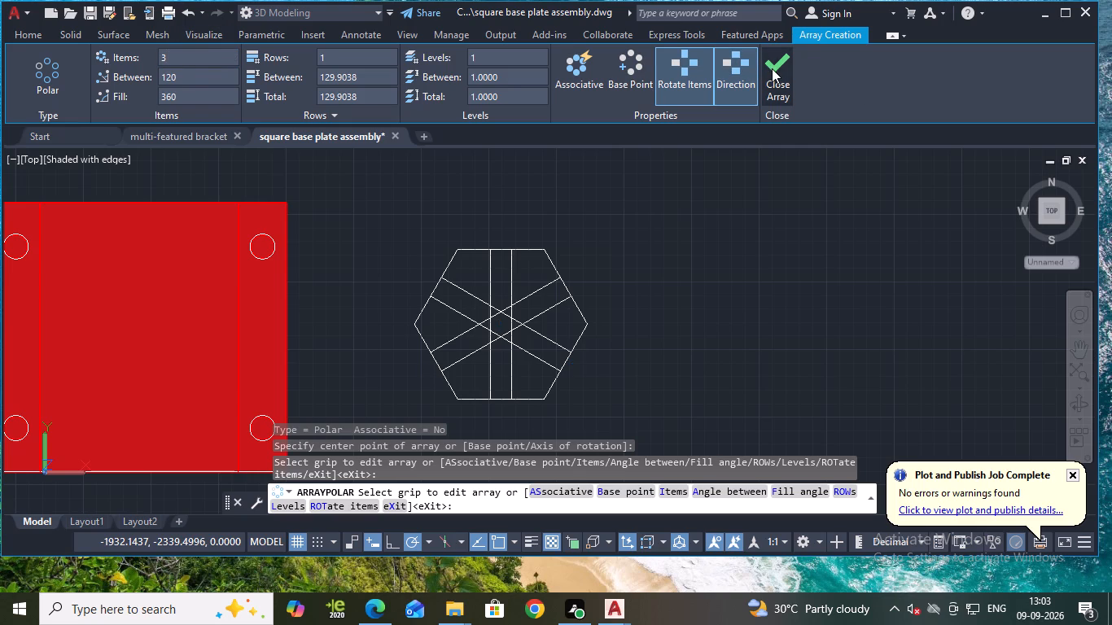
key("Escape")
Erase the two vertical arrayed lines inside the hexagon.
left_click(488, 283)
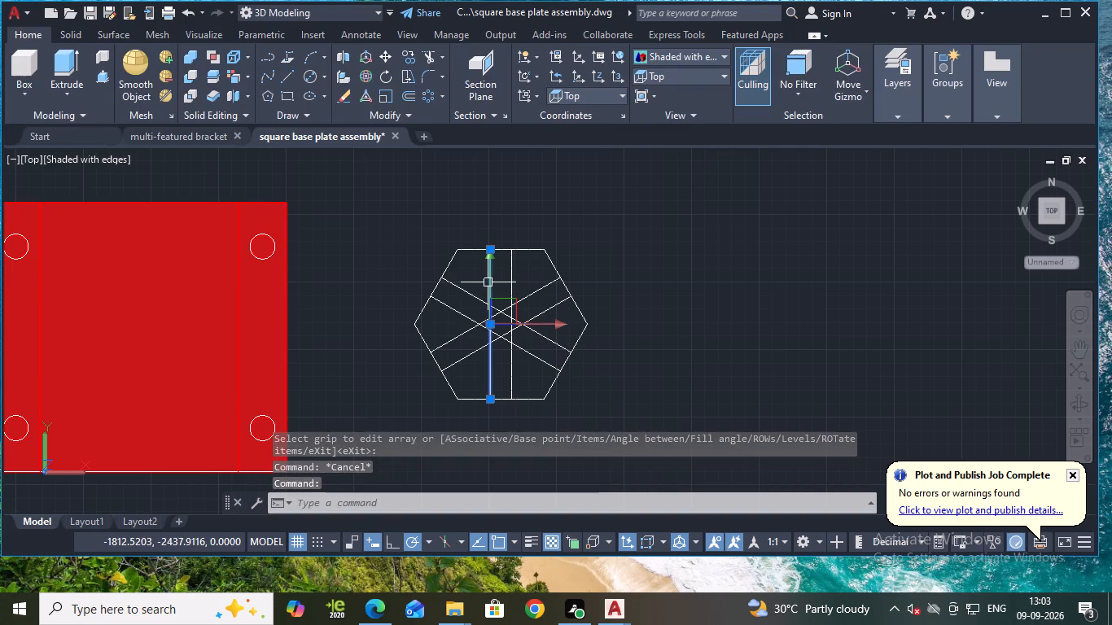
key("Delete")
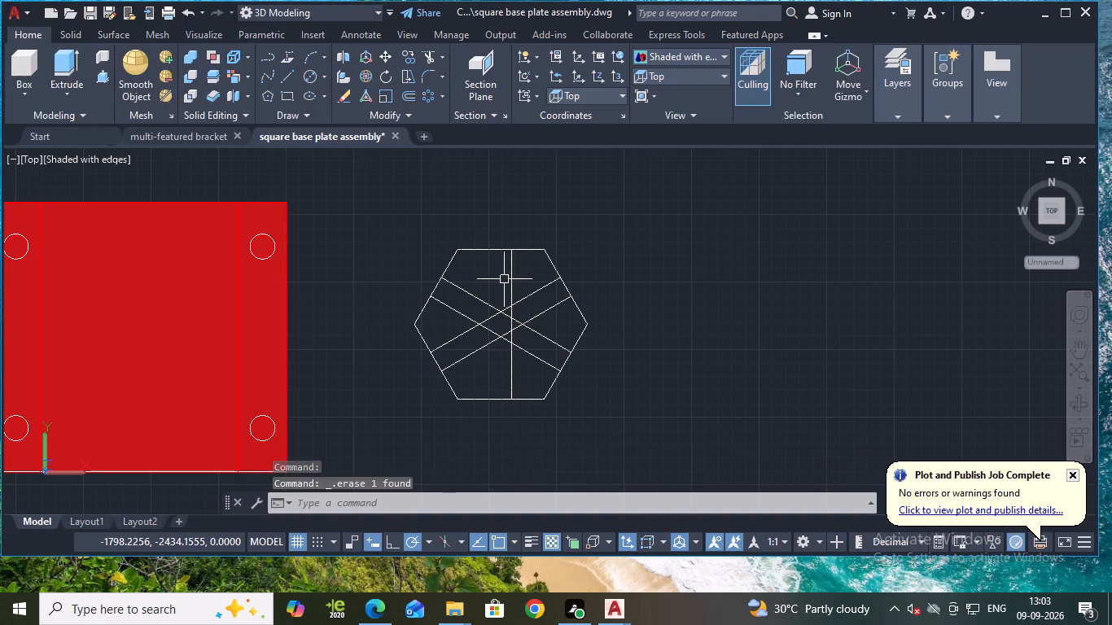
left_click(510, 282)
key("Delete")
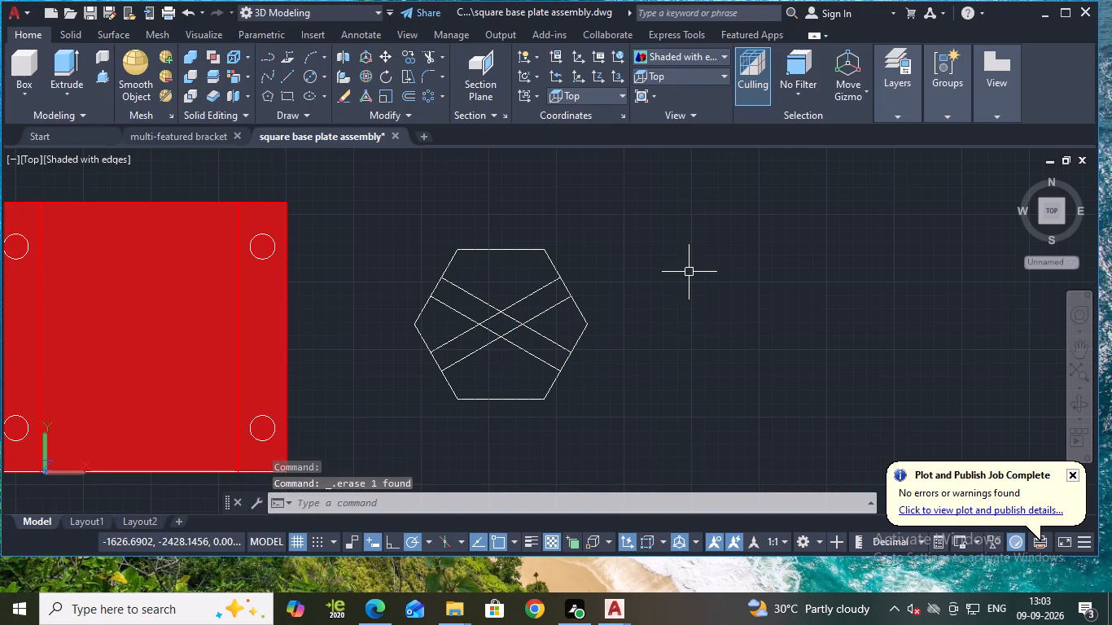
key("Escape")
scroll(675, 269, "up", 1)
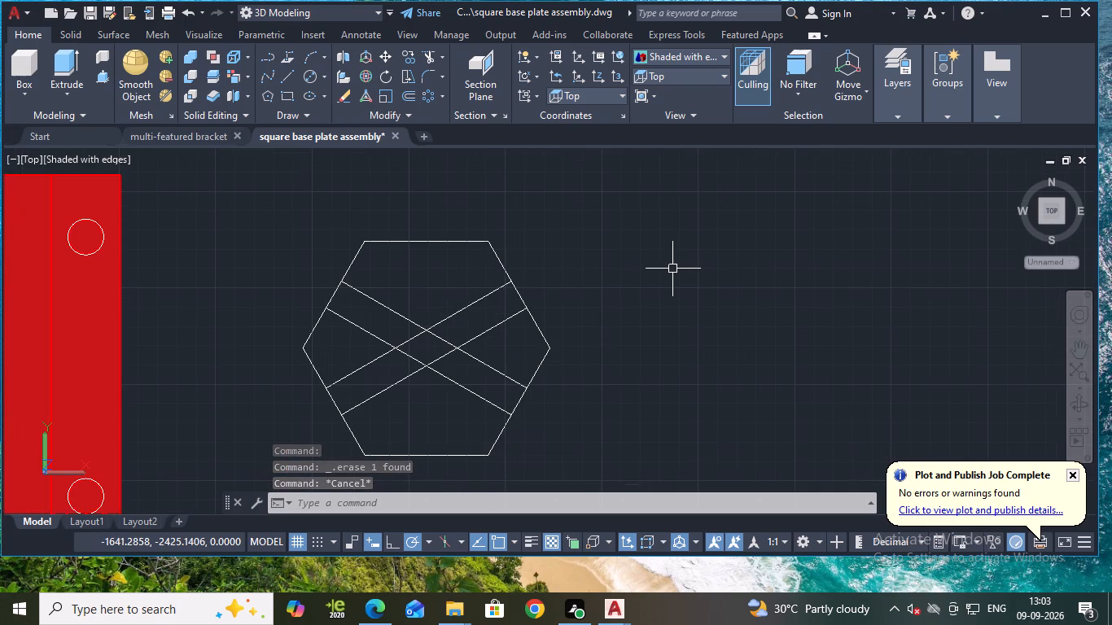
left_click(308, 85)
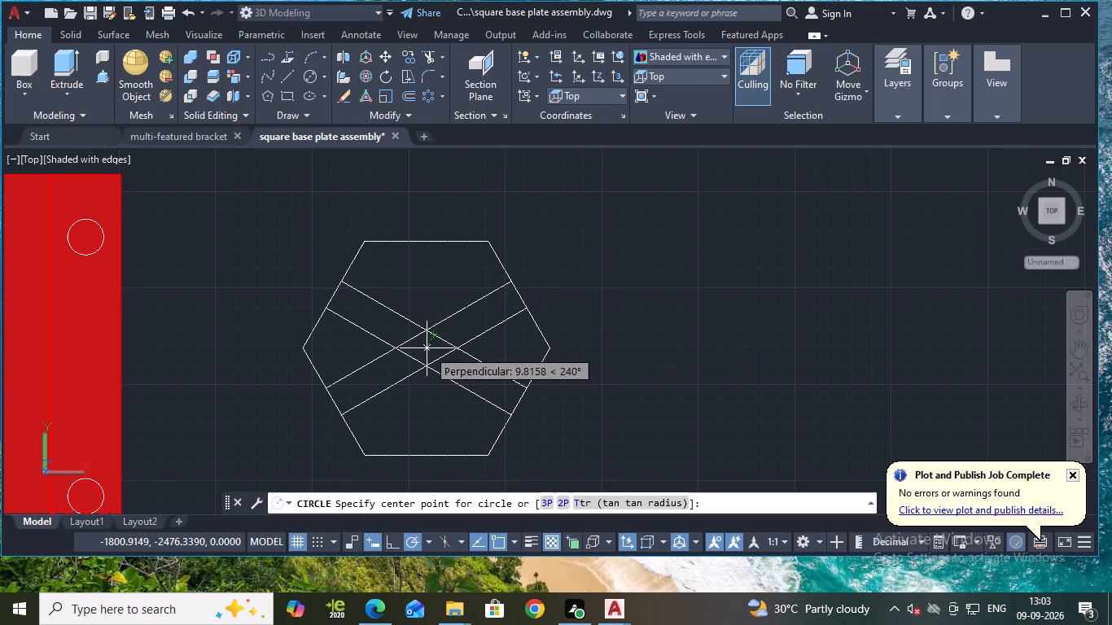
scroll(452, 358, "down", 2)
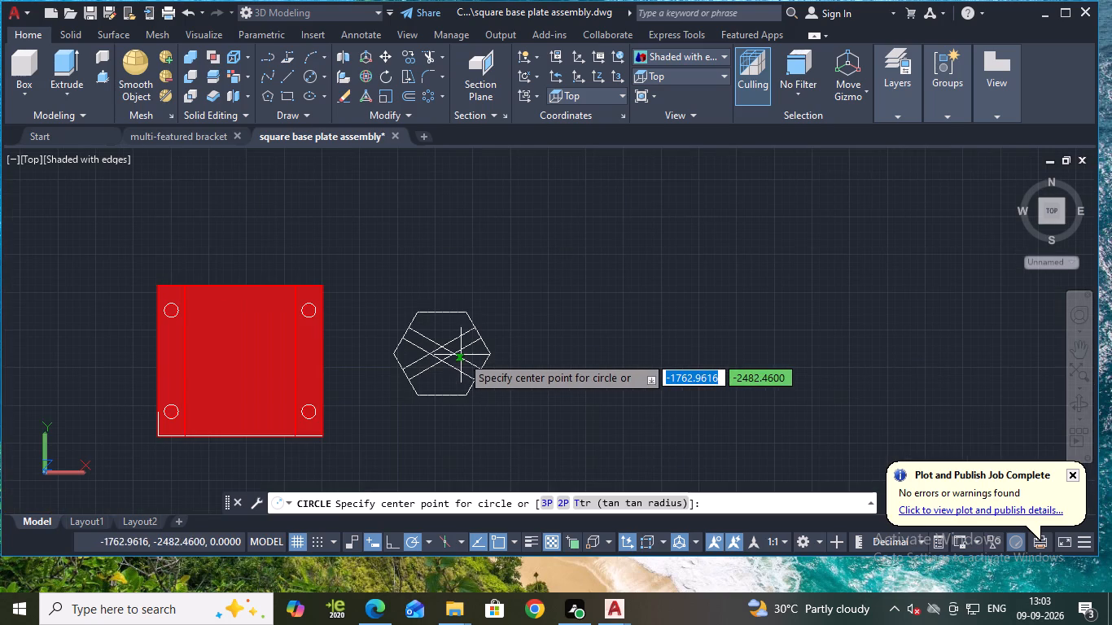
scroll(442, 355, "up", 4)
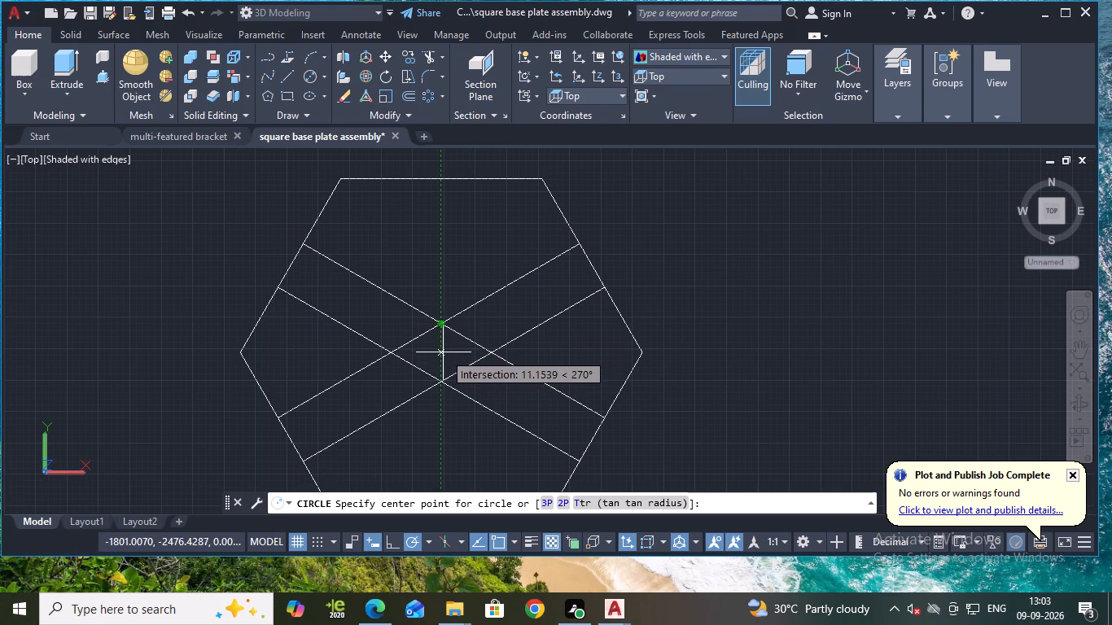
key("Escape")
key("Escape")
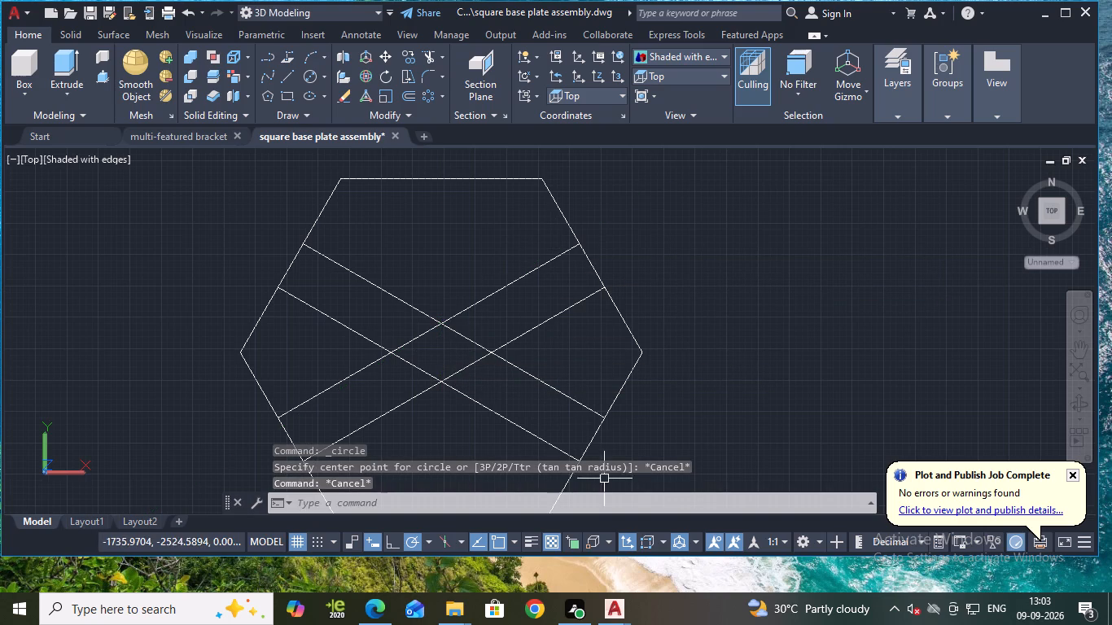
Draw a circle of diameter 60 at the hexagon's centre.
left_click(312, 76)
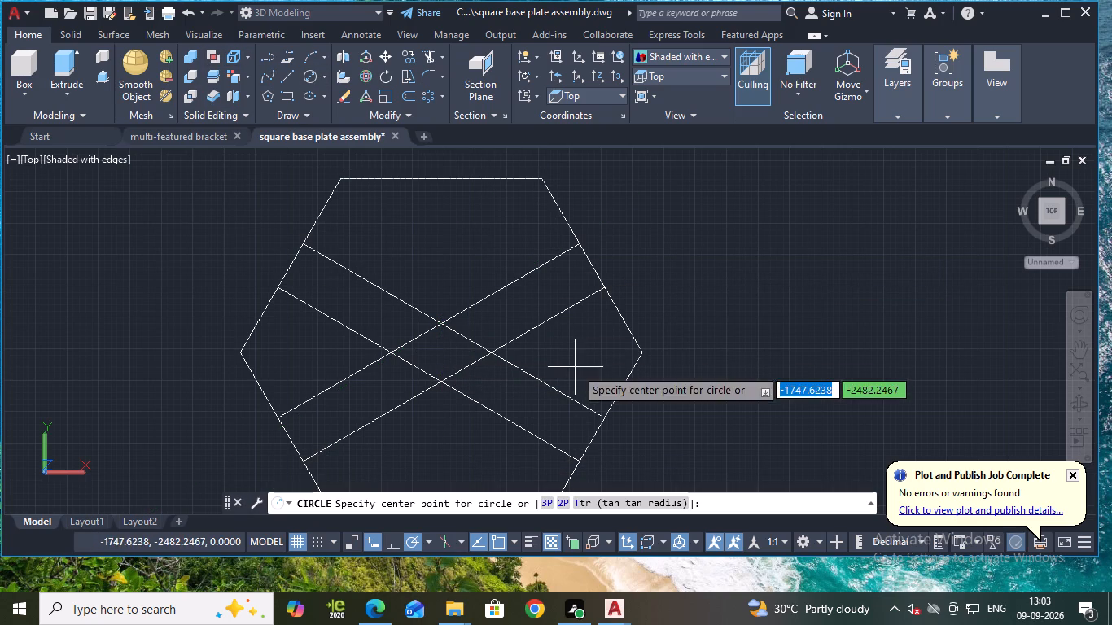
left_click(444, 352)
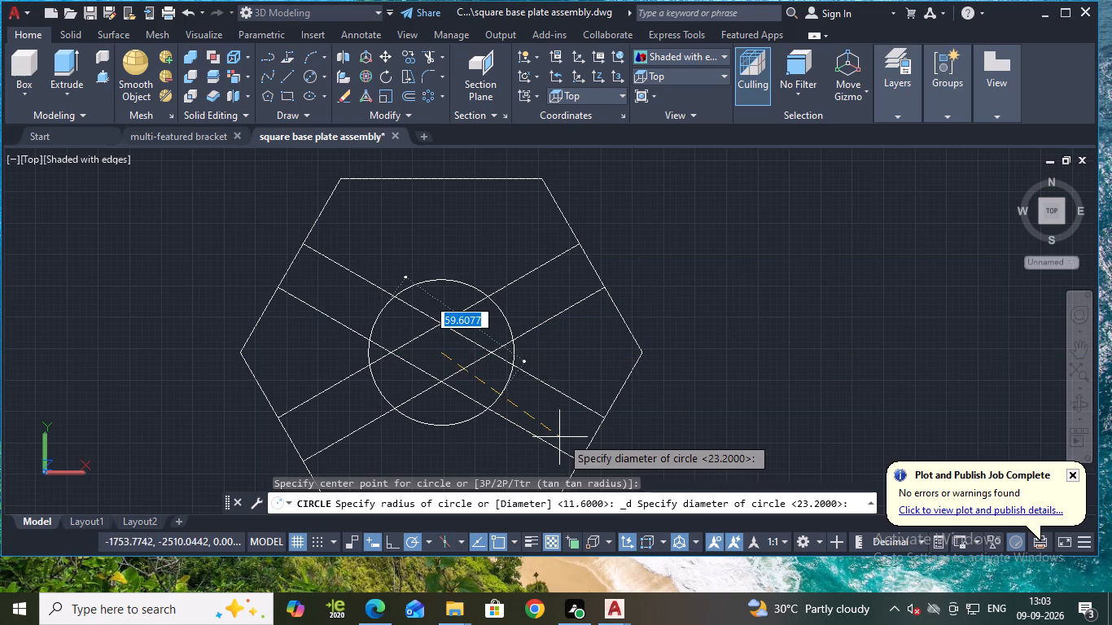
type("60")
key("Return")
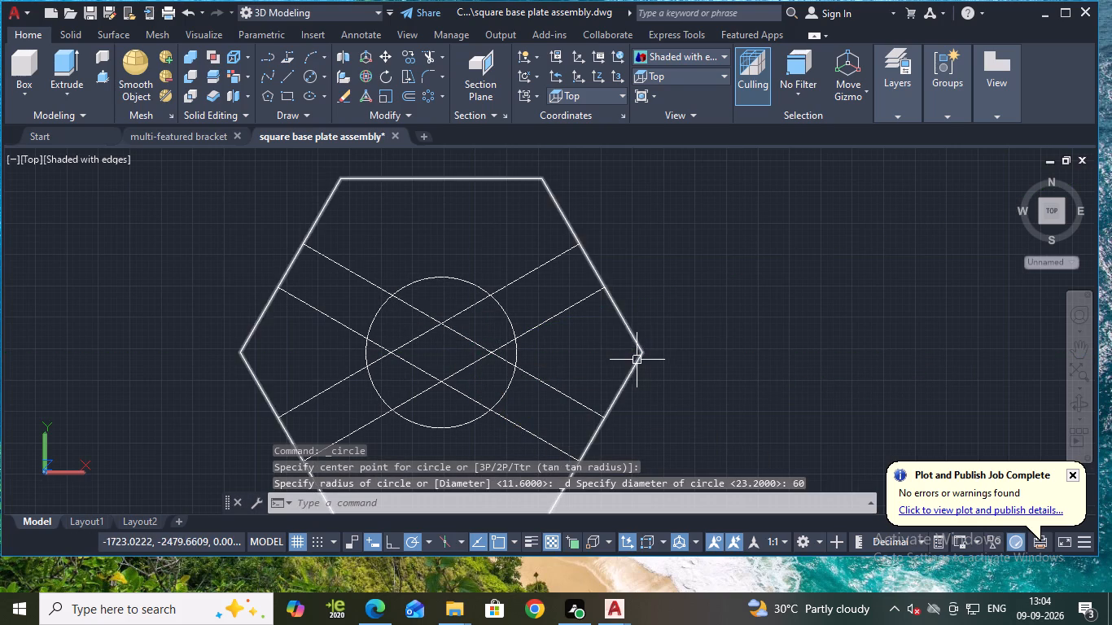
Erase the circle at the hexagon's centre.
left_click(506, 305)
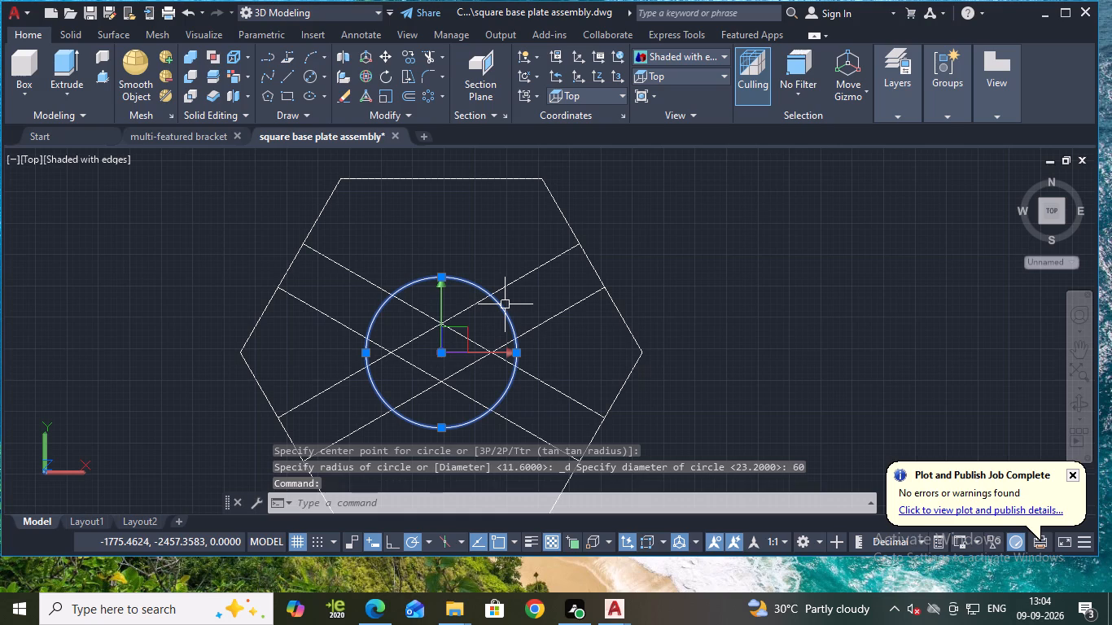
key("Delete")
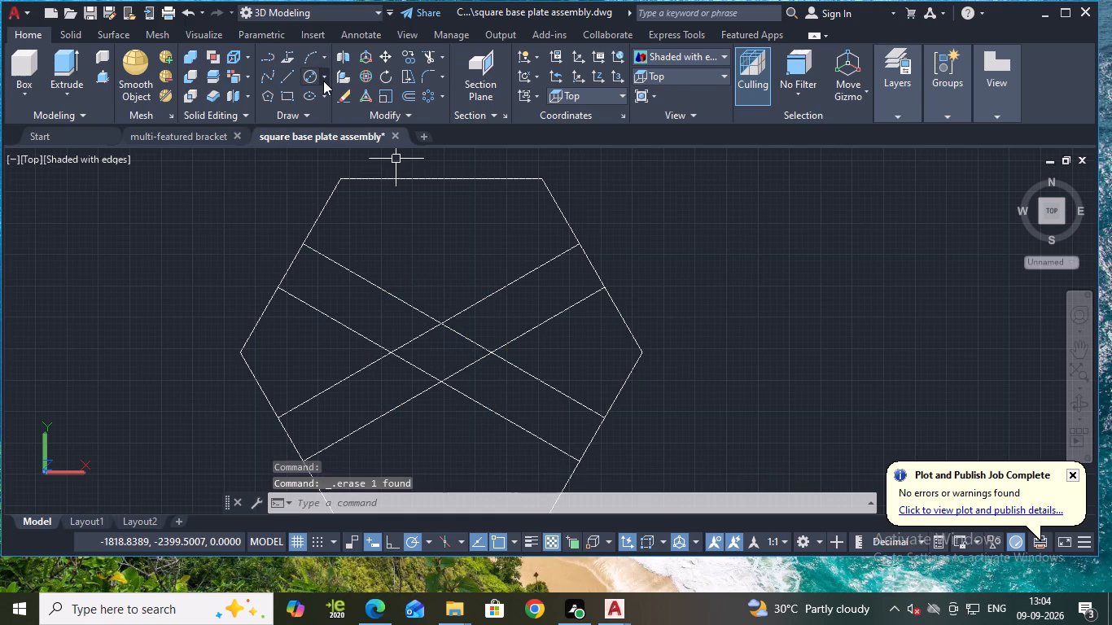
Draw a circle of radius 60 centred on the hexagon.
left_click(323, 81)
left_click(357, 108)
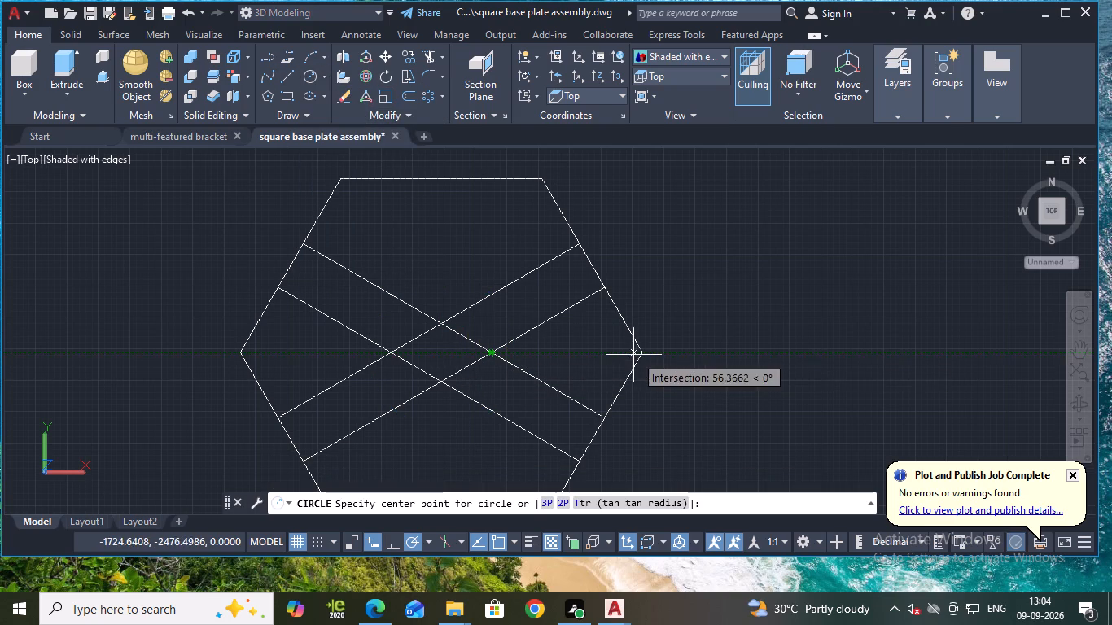
left_click(442, 355)
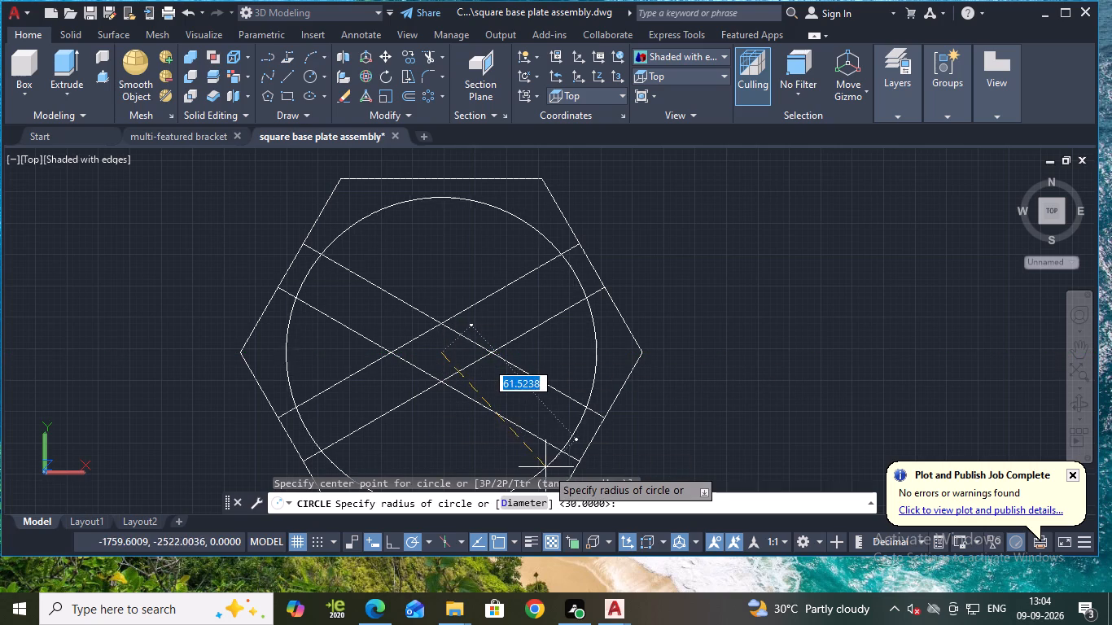
type("60")
key("Return")
key("Escape")
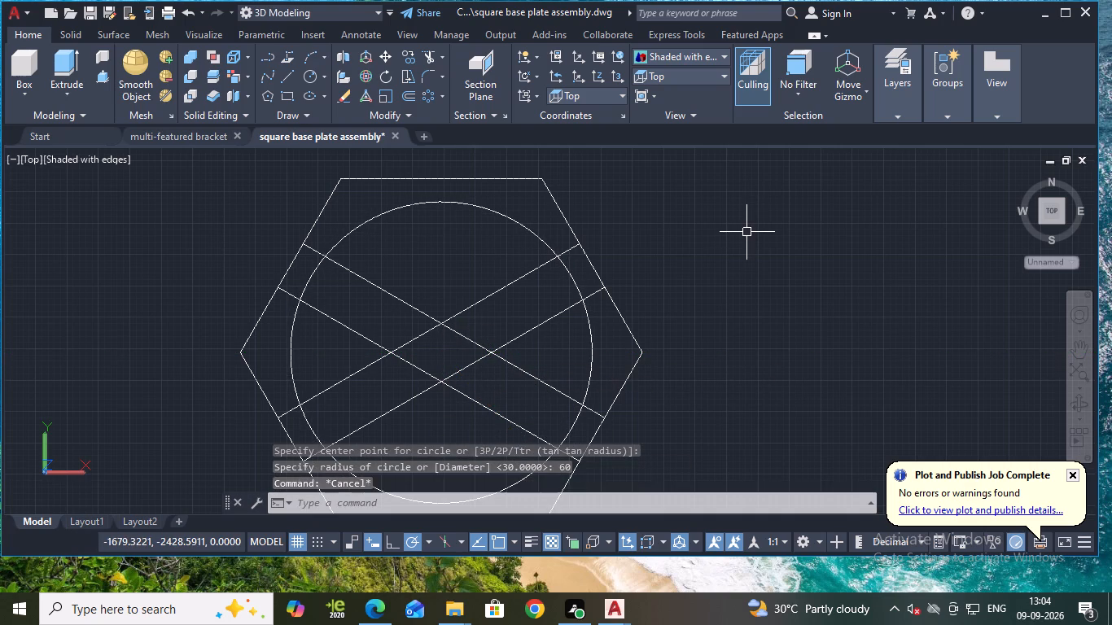
Trim the four slanted hexagon edges between the ends of each parallel line pair to open the slots.
type("tr")
key("Return")
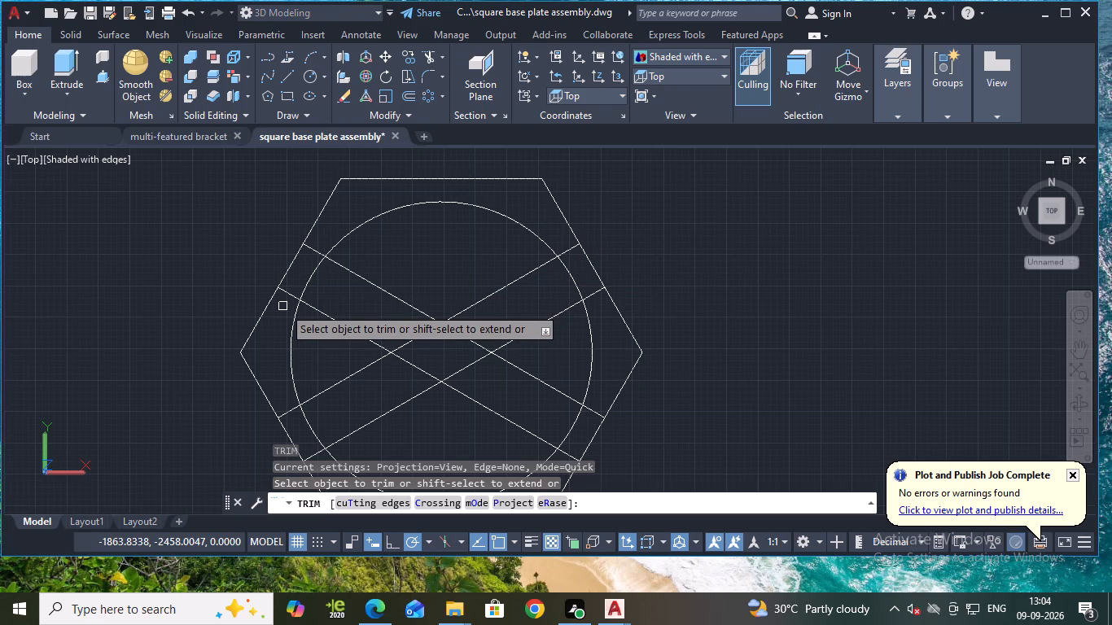
left_click(284, 268)
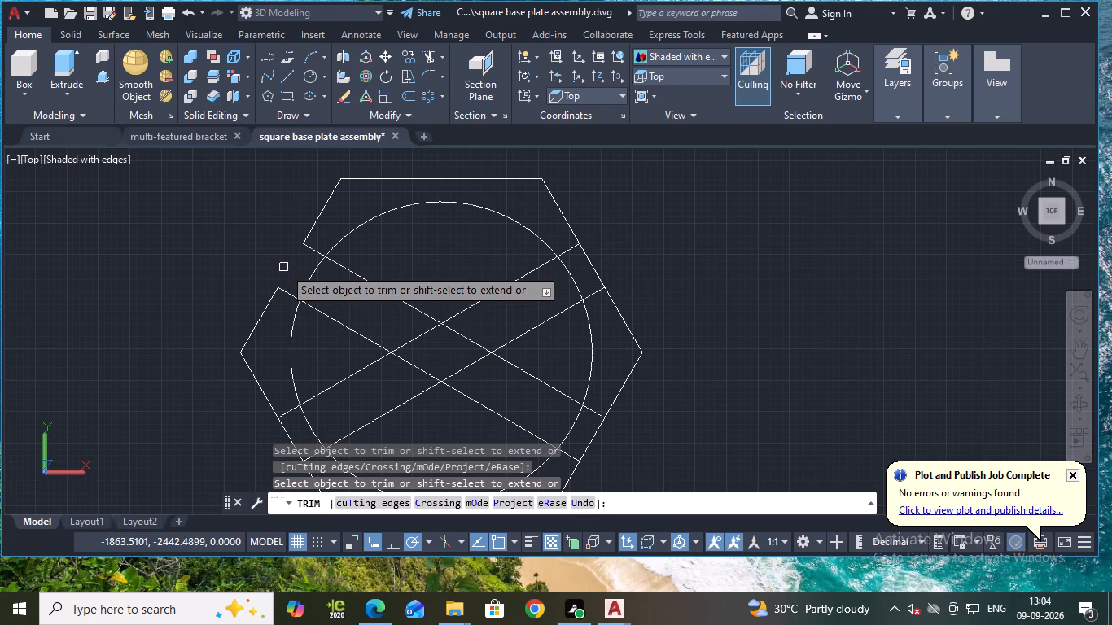
left_click(590, 267)
middle_click_drag(651, 396, 653, 347)
left_click(595, 391)
scroll(626, 421, "down", 1)
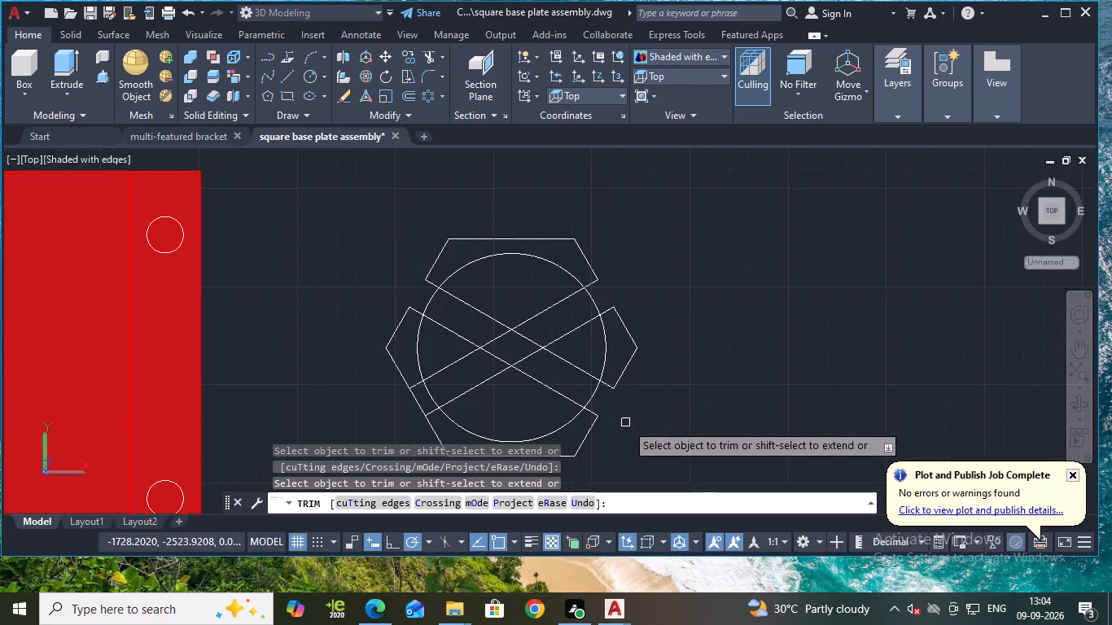
middle_click_drag(626, 423, 662, 327)
left_click(455, 315)
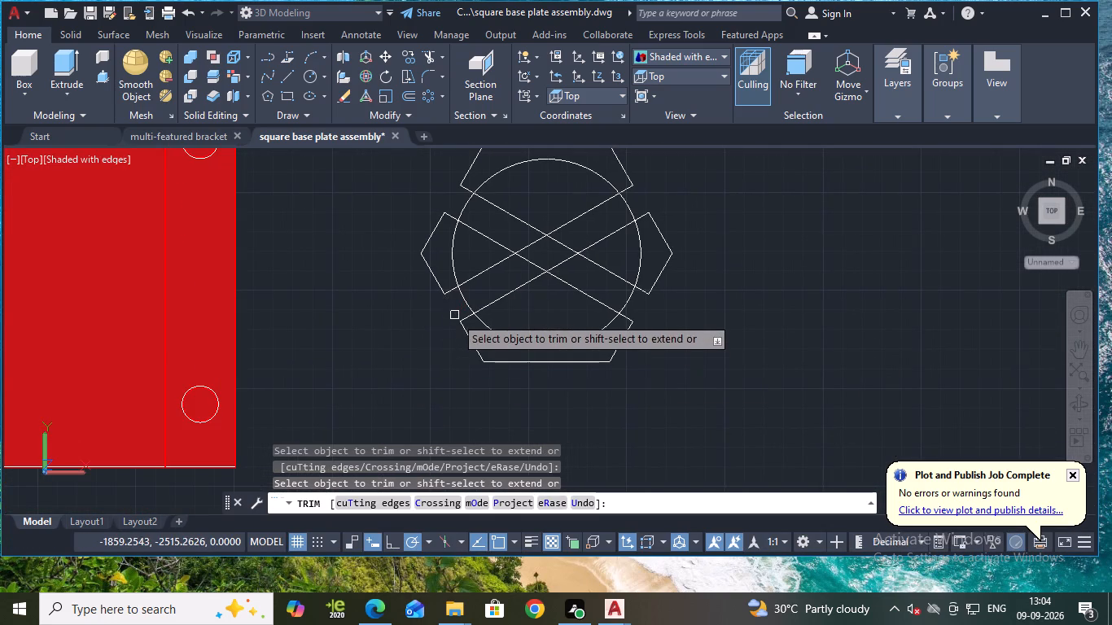
Trim the crossing angled lines inside the radius-60 circle, keeping their short ends between the circle and hexagon.
middle_click_drag(764, 284, 727, 342)
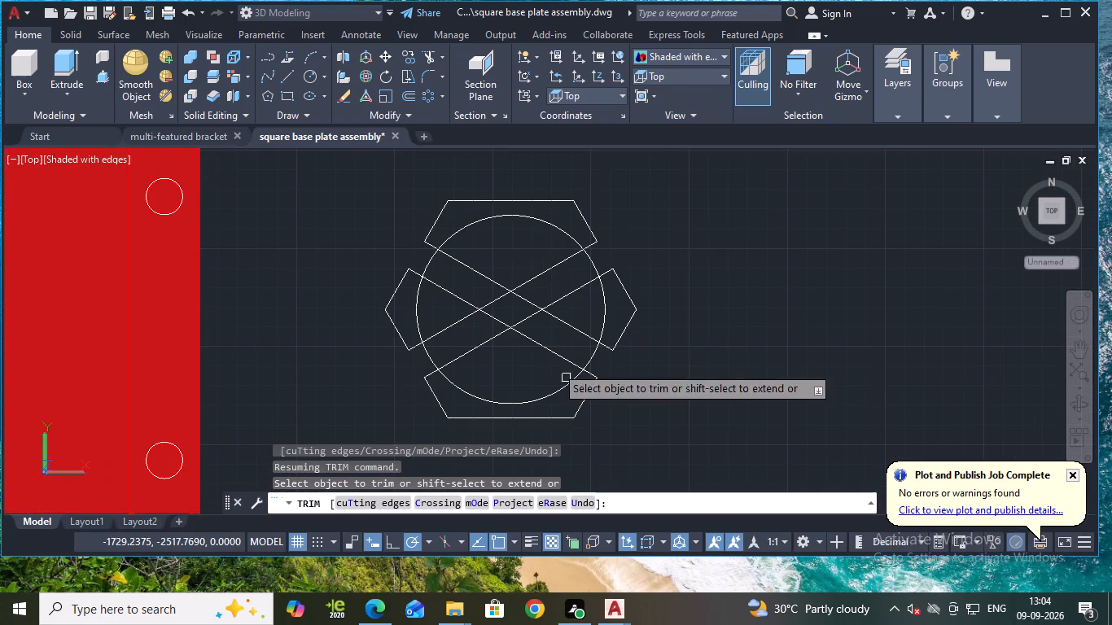
left_click_drag(510, 251, 546, 335)
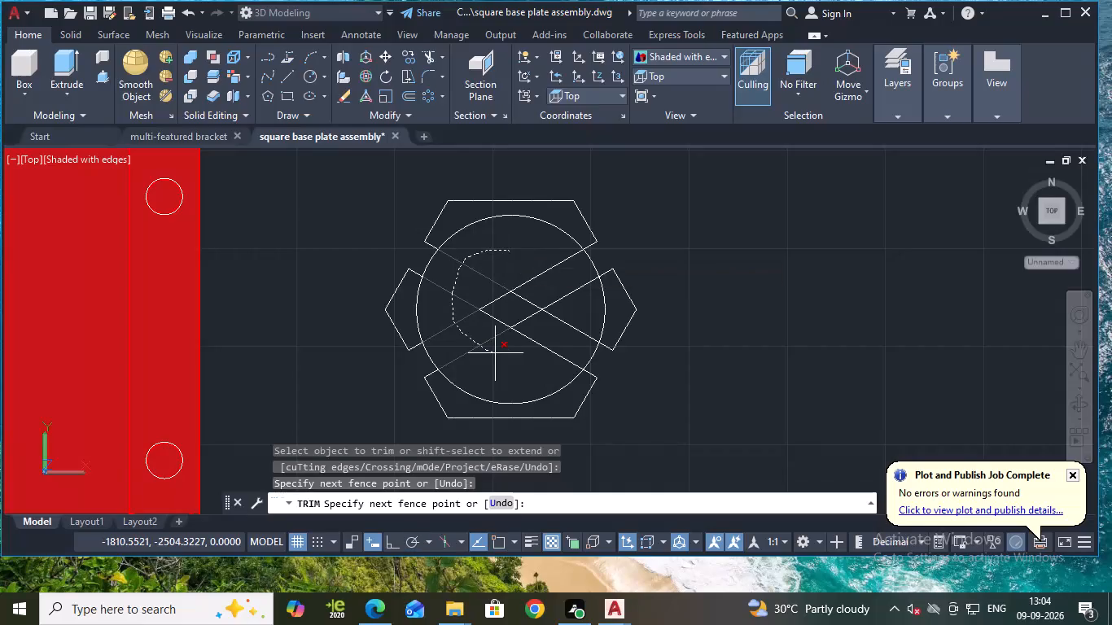
left_click_drag(546, 335, 497, 261)
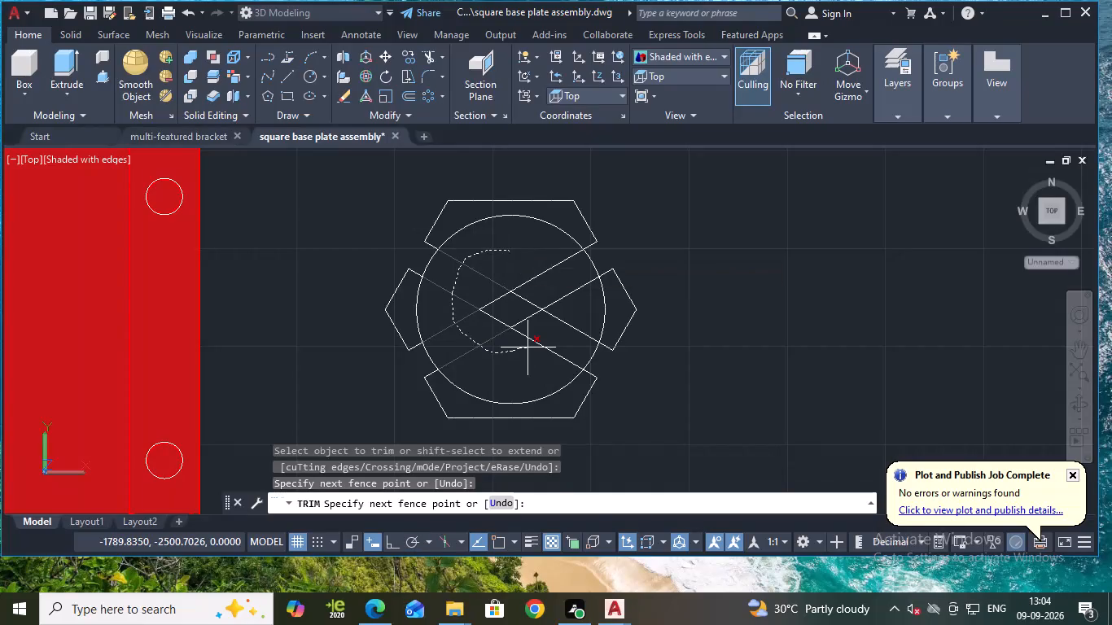
left_click(482, 290)
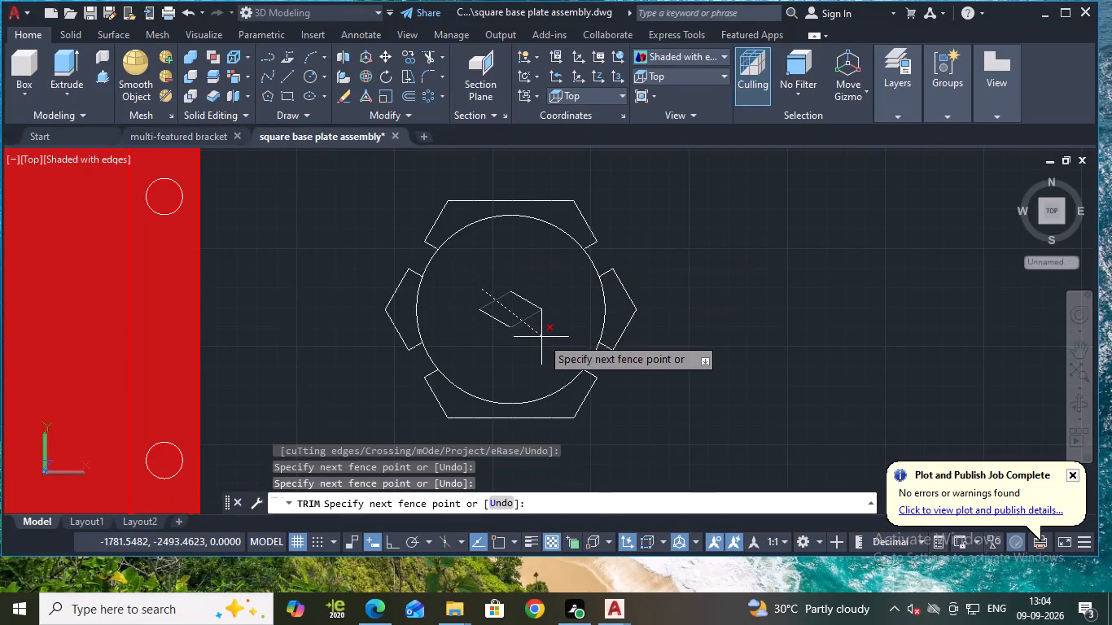
left_click(541, 337)
left_click(549, 349)
key("Escape")
Erase the two leftover short line segments near the circle's centre.
left_click(549, 349)
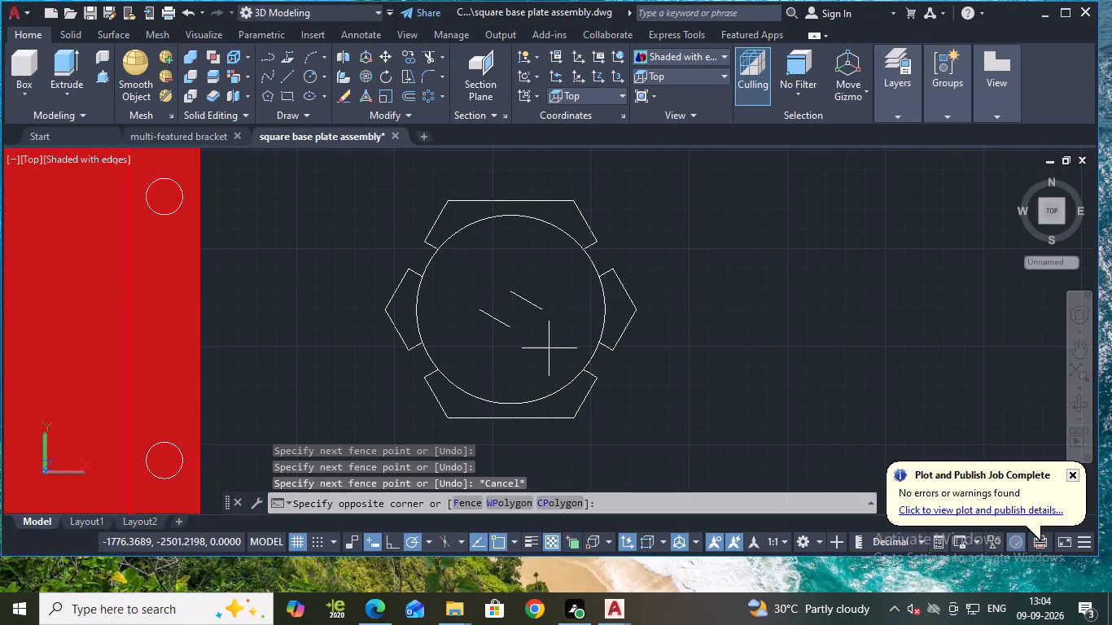
left_click(484, 281)
key("Delete")
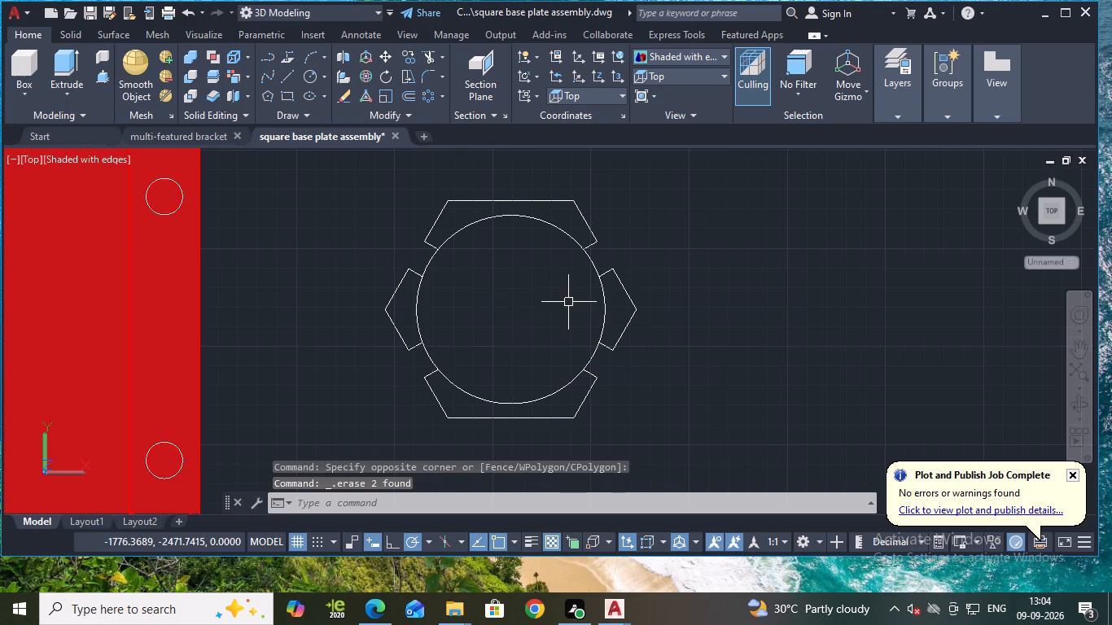
Save the drawing.
key("ctrl+s")
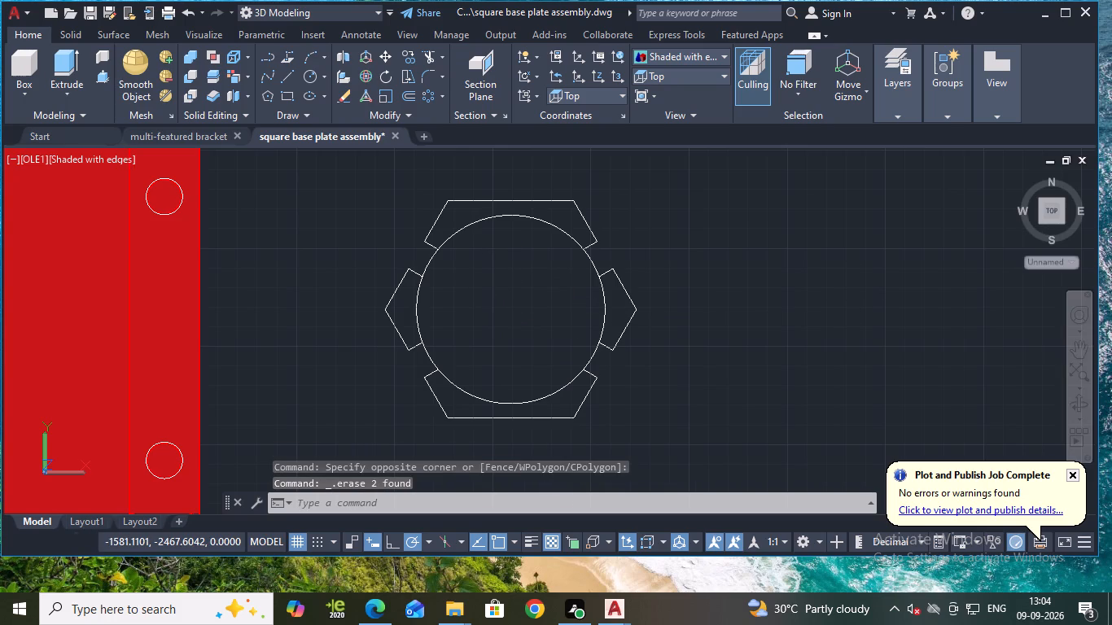
Join the segments of the slotted hexagon profile, selecting the whole profile together with its inner circle.
scroll(729, 330, "down", 1)
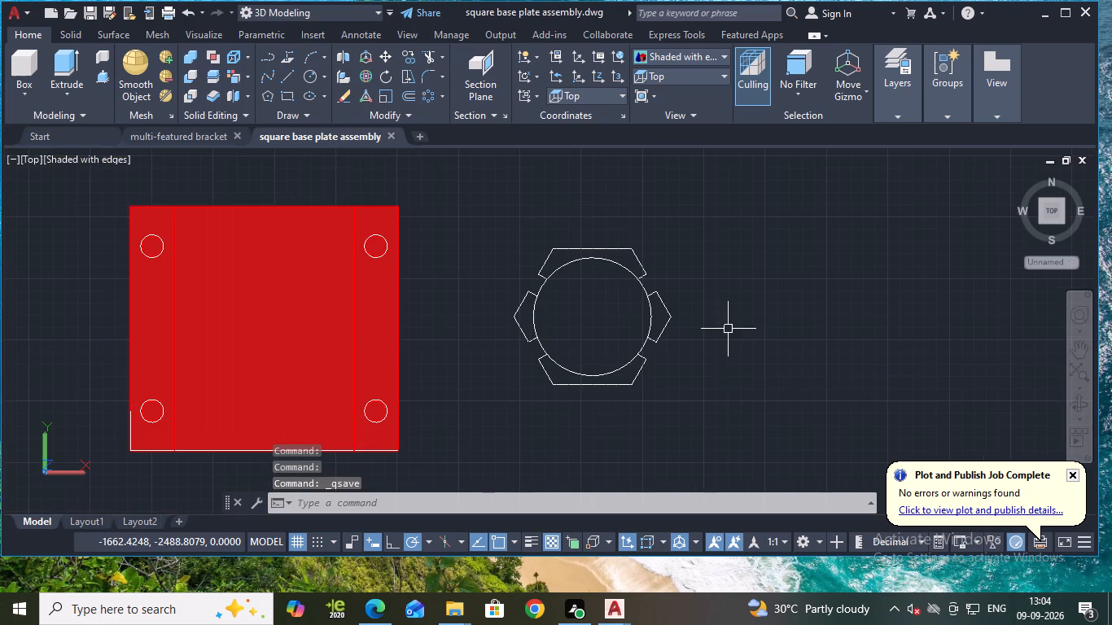
left_click(466, 208)
left_click(707, 436)
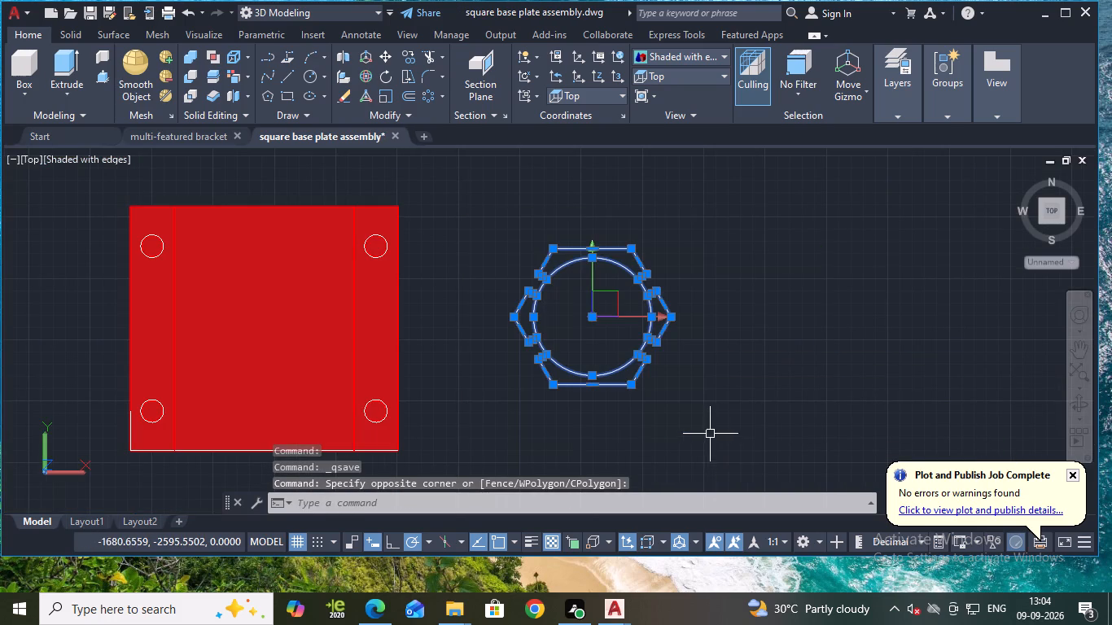
key("j")
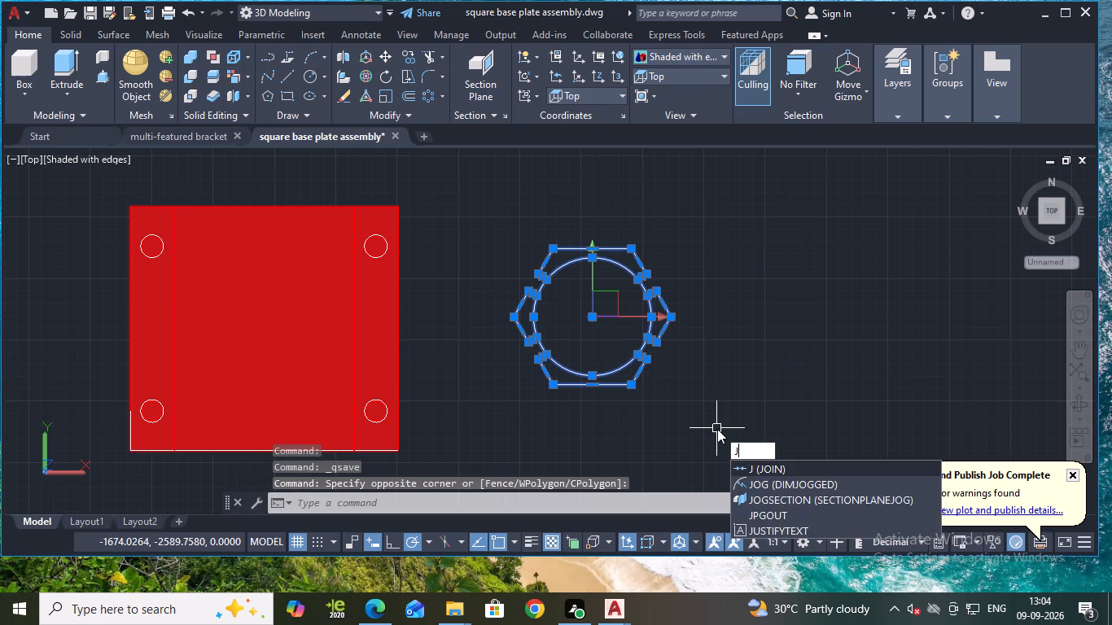
key("Return")
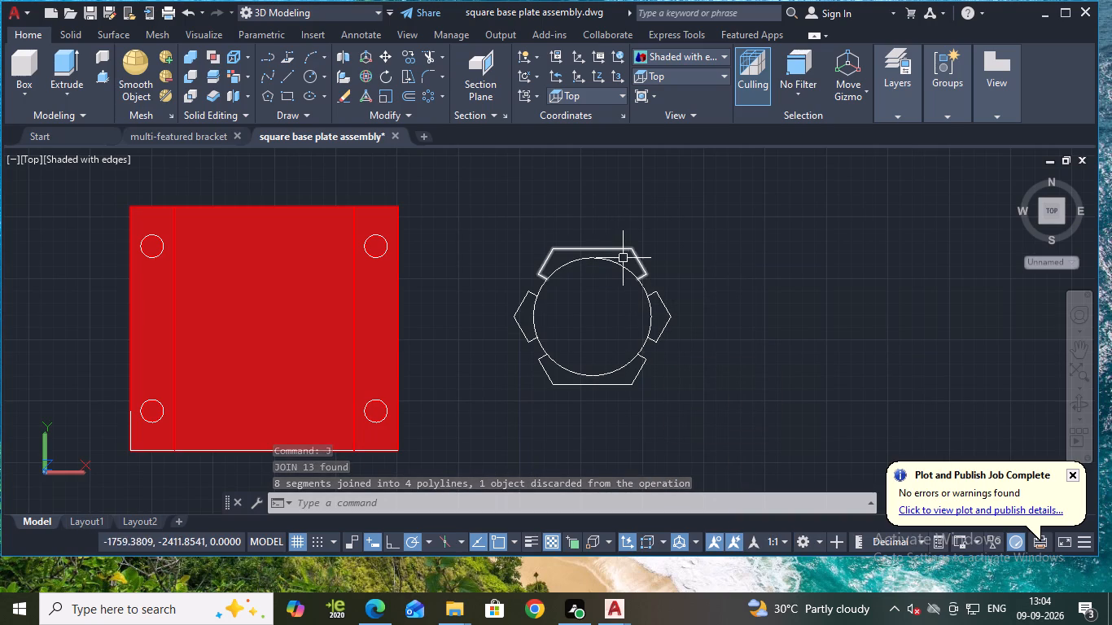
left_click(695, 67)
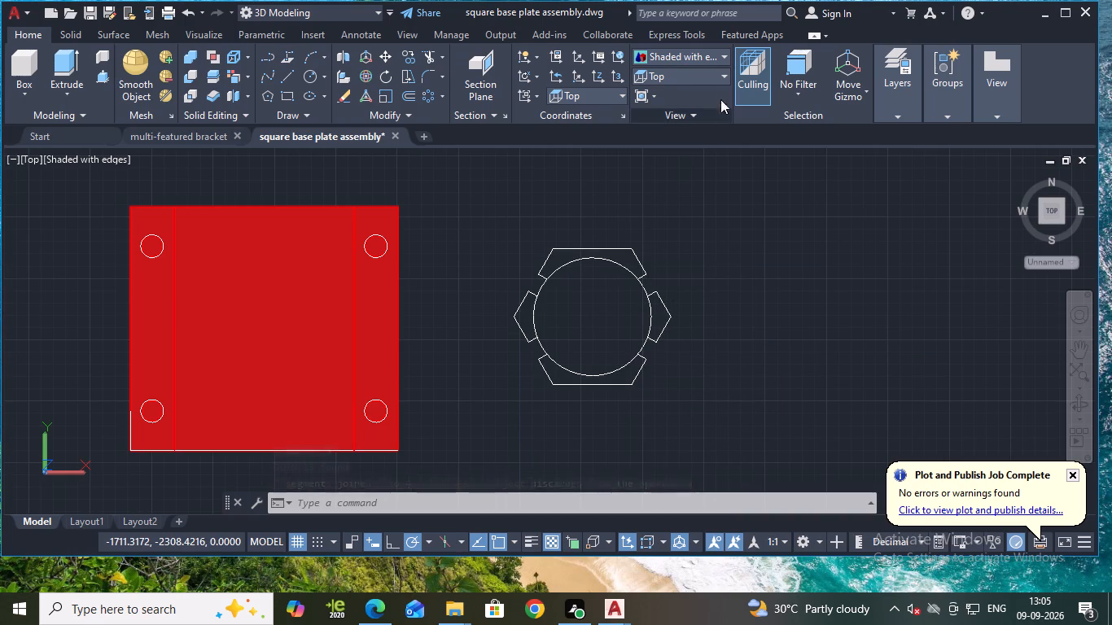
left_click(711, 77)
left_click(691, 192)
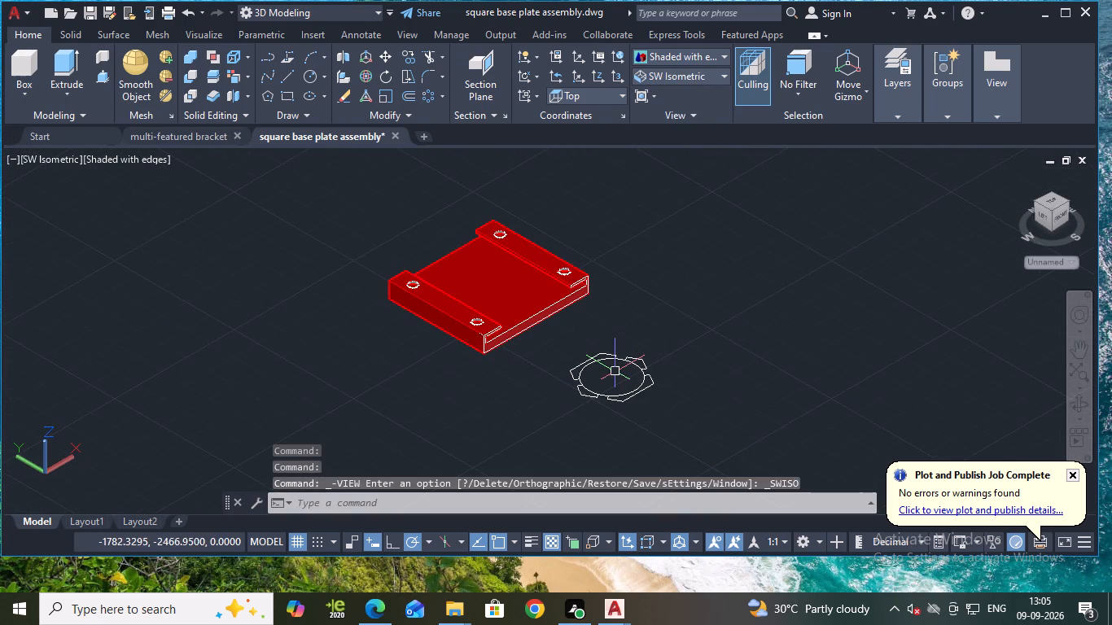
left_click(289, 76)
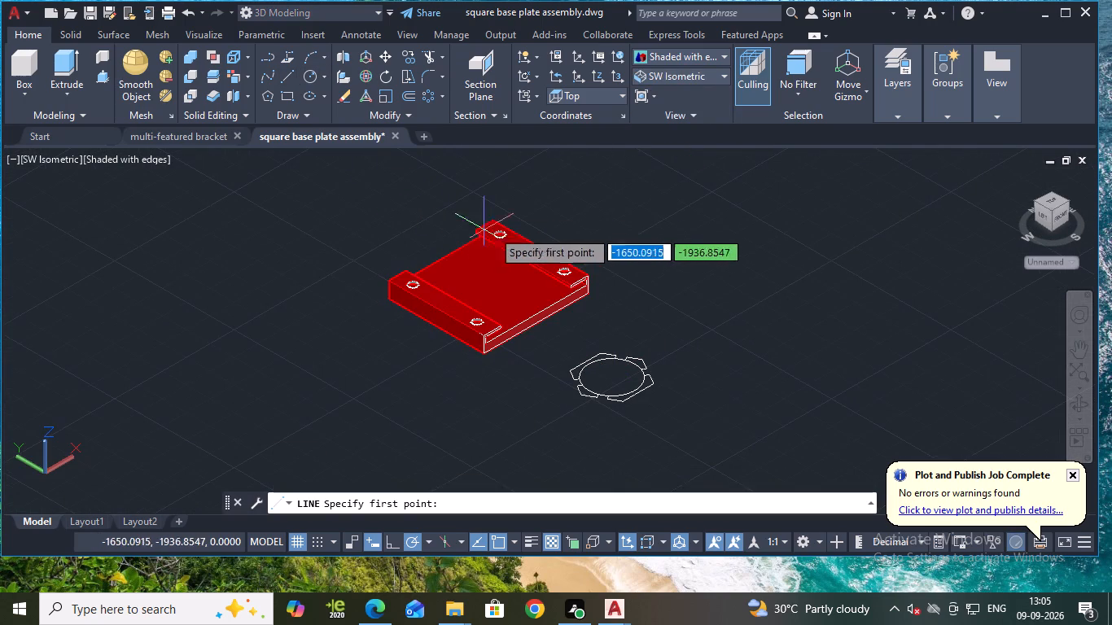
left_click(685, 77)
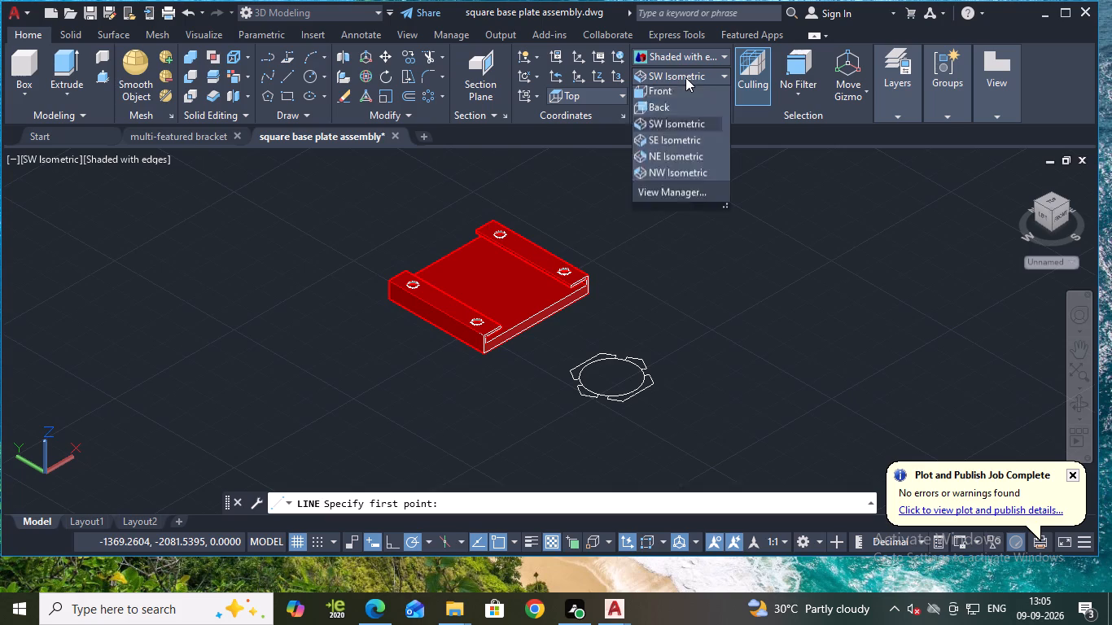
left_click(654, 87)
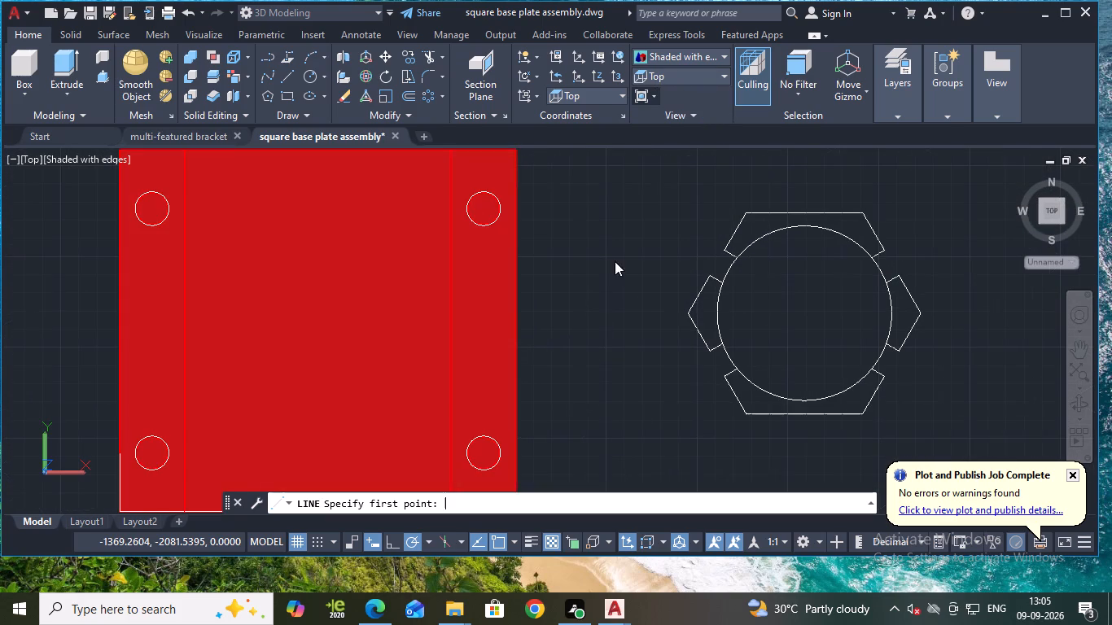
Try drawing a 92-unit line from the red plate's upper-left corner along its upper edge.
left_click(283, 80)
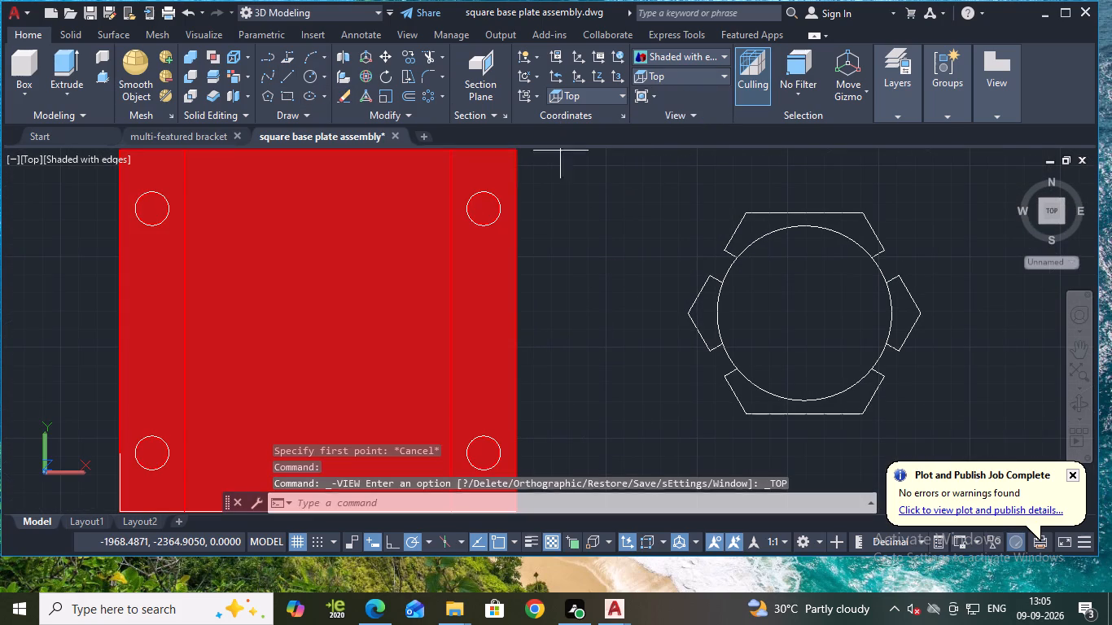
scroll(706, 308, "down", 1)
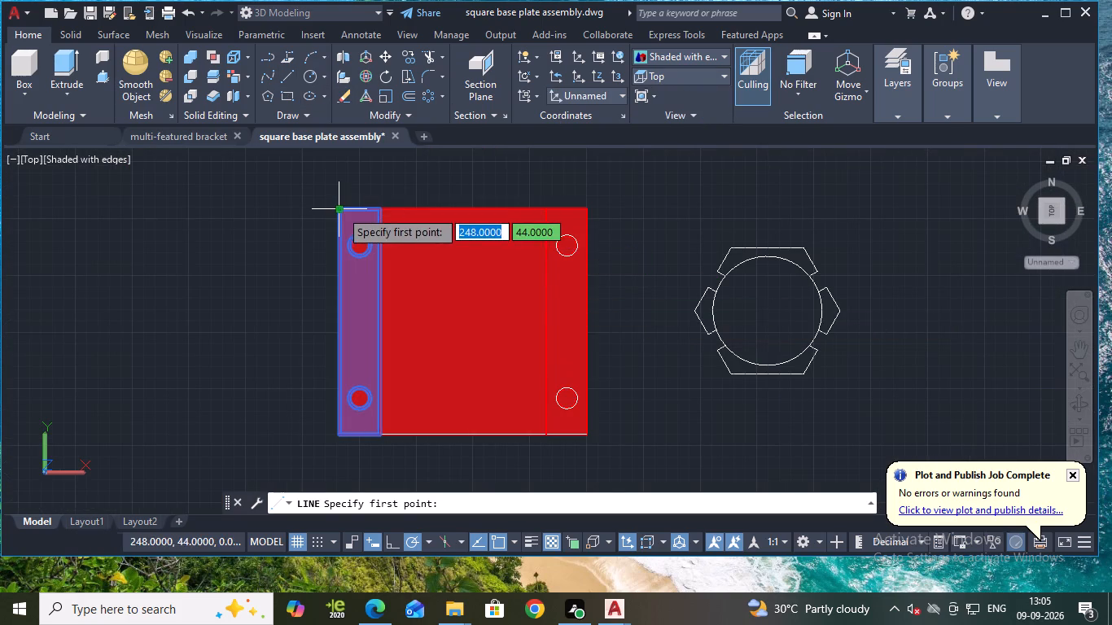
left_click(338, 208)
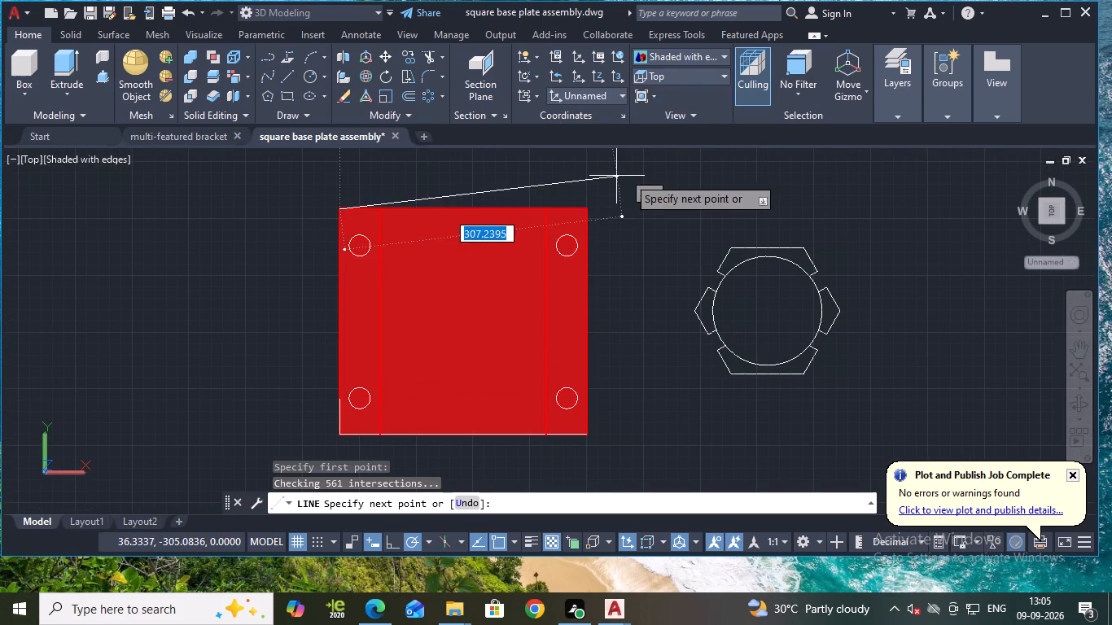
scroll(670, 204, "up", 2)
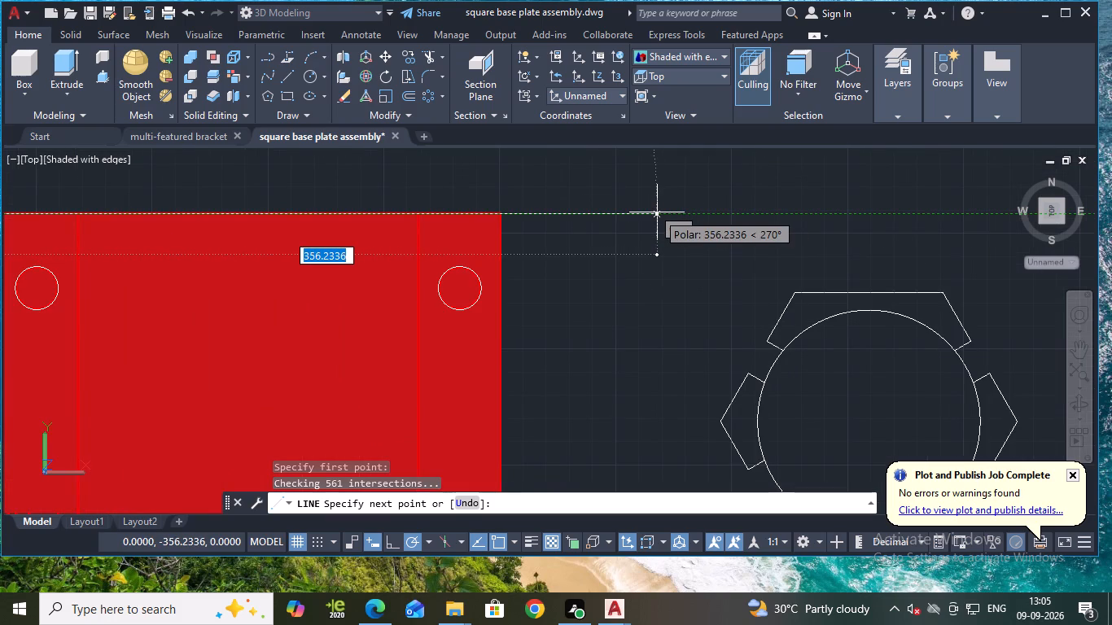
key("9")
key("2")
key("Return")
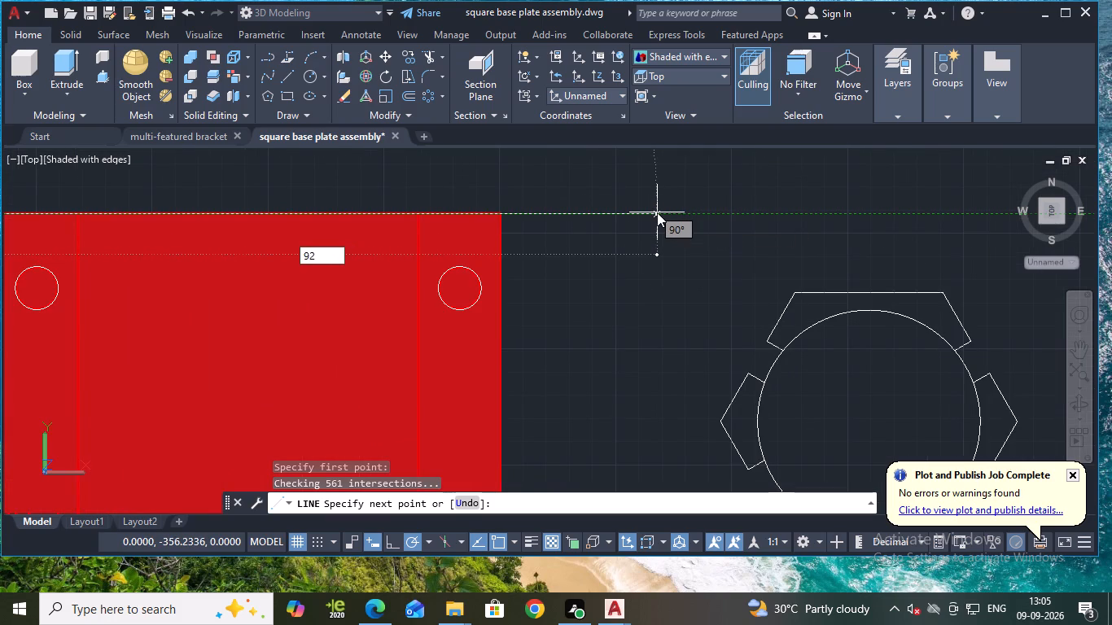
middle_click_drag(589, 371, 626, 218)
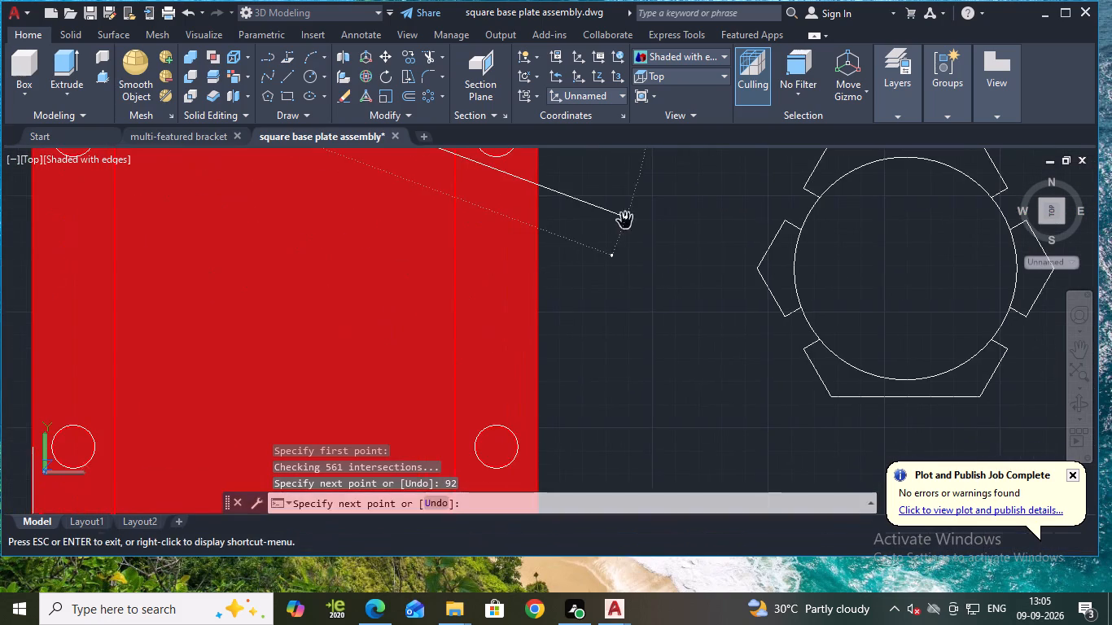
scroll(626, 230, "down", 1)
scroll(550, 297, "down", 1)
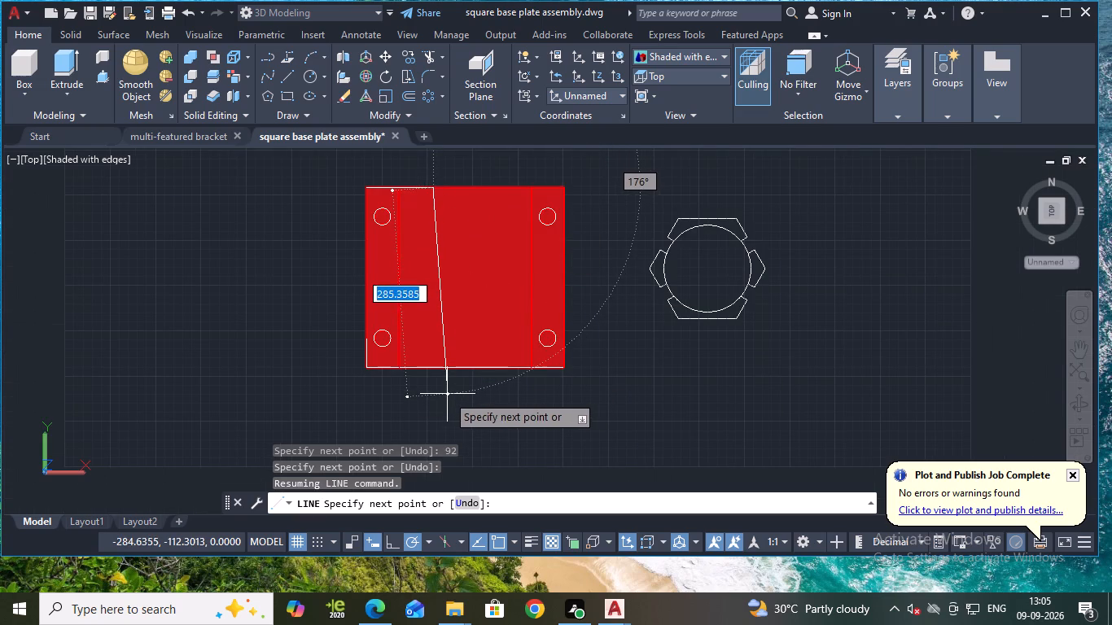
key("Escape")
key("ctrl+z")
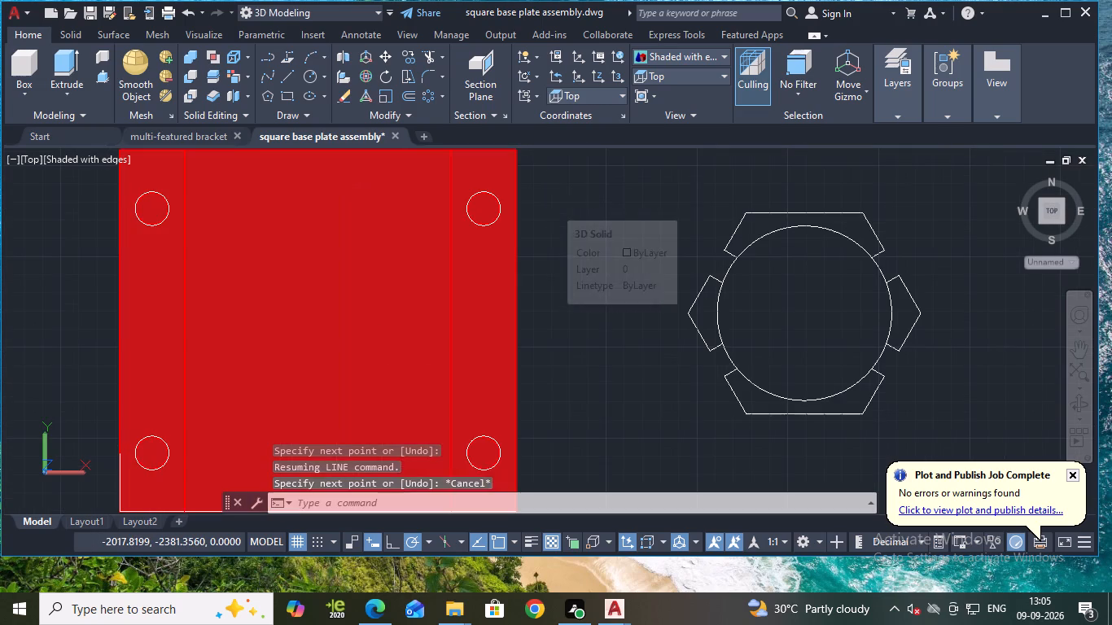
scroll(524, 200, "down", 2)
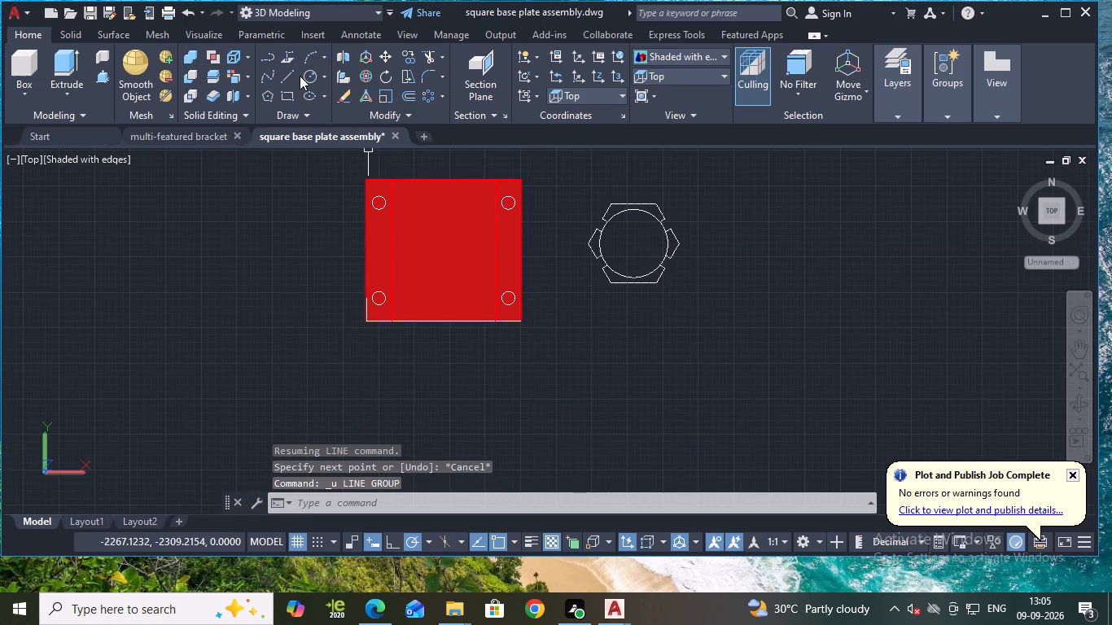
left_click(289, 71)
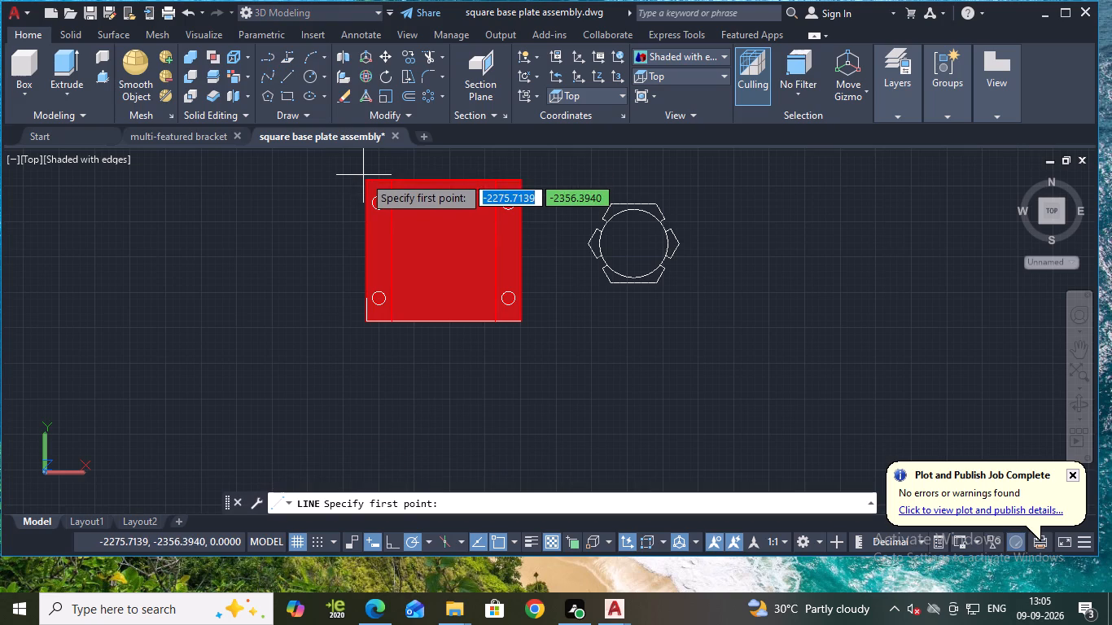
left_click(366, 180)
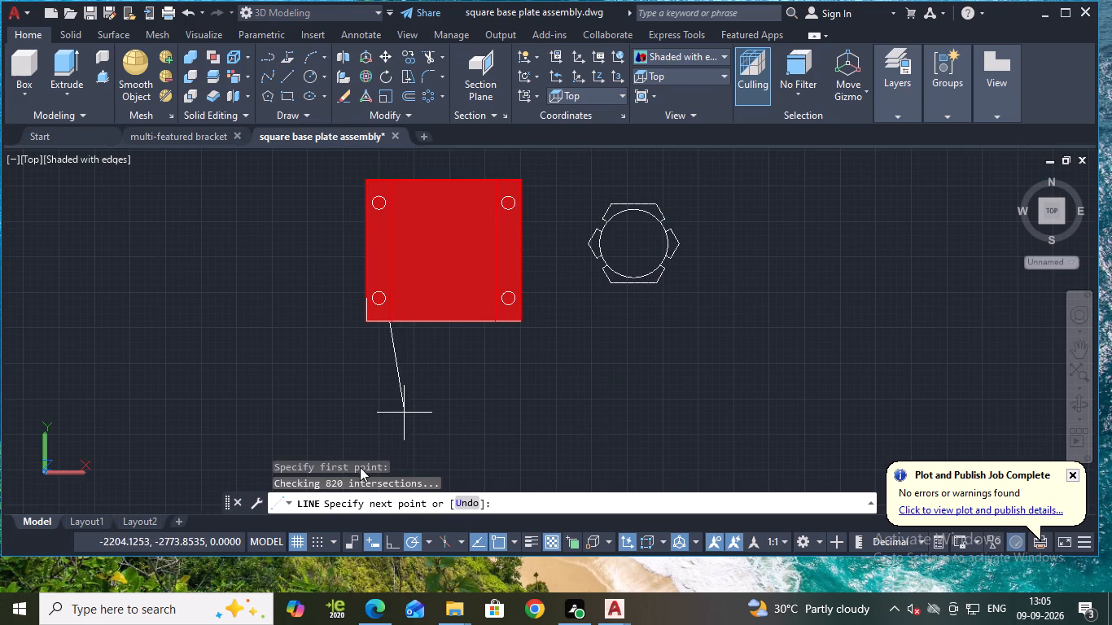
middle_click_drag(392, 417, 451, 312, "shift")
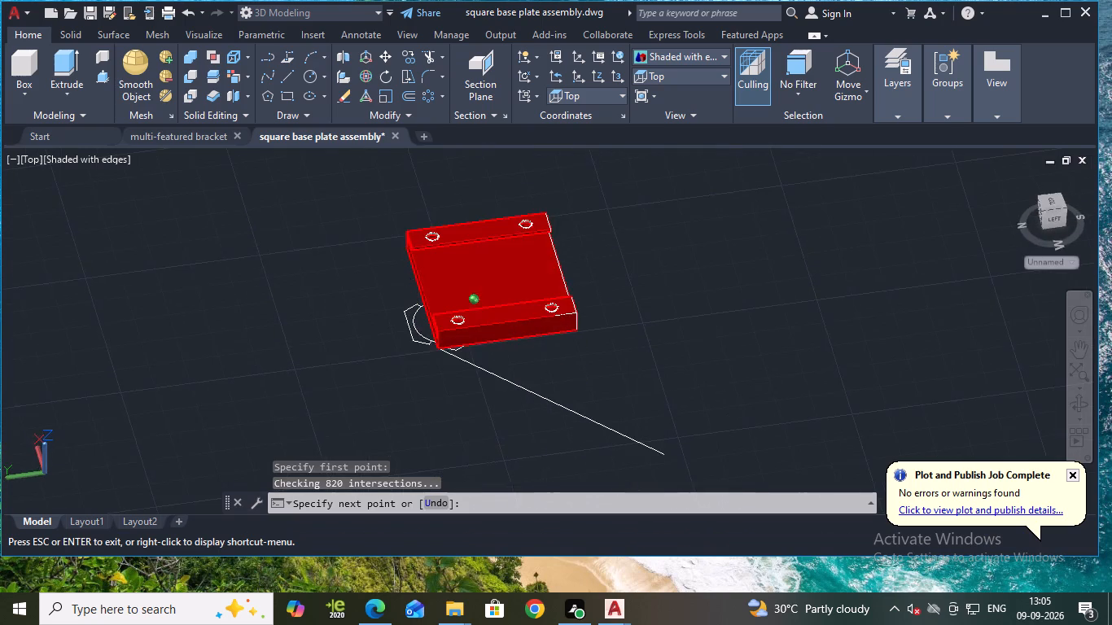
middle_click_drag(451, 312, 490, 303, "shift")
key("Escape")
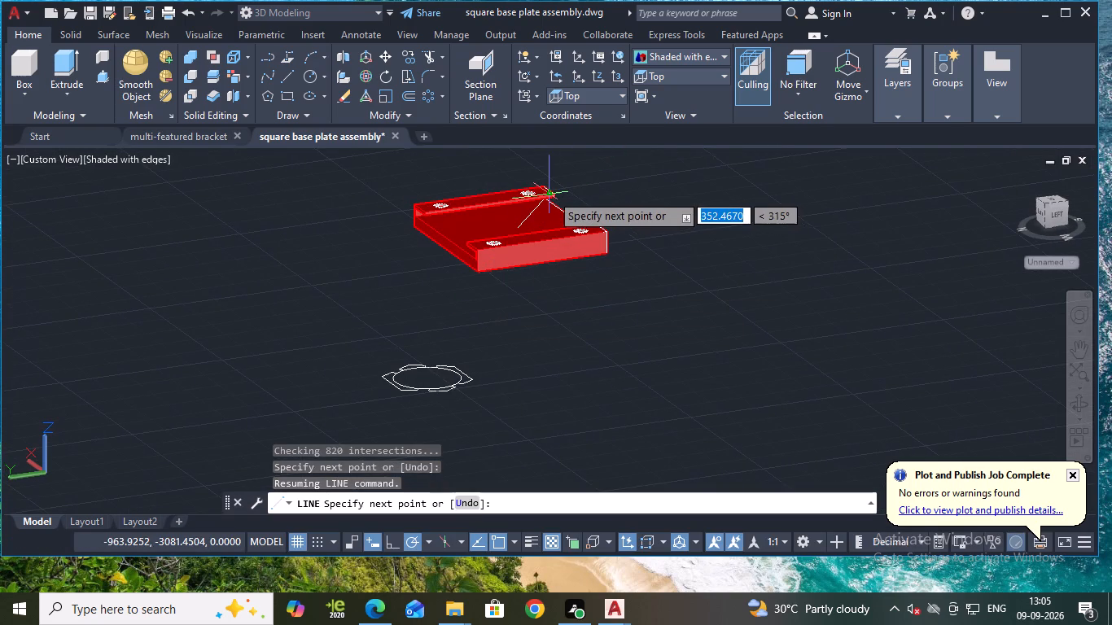
Draw a 136-unit line from the plate's upper-left flange corner along its upper edge, continued by a perpendicular line about 281 units long across the plate.
scroll(302, 194, "up", 3)
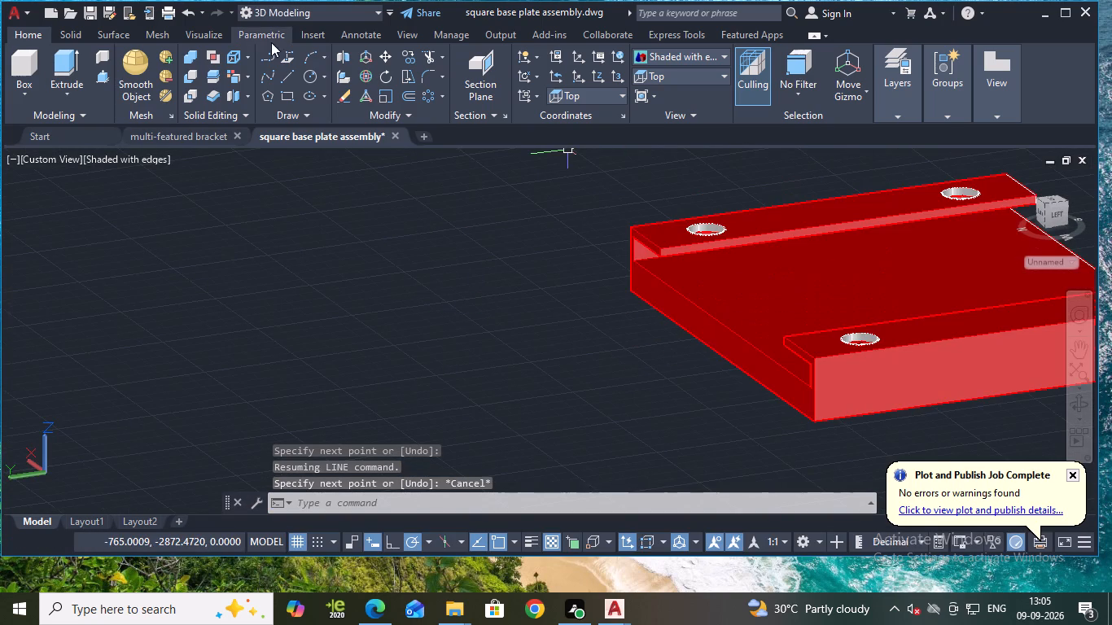
left_click(287, 76)
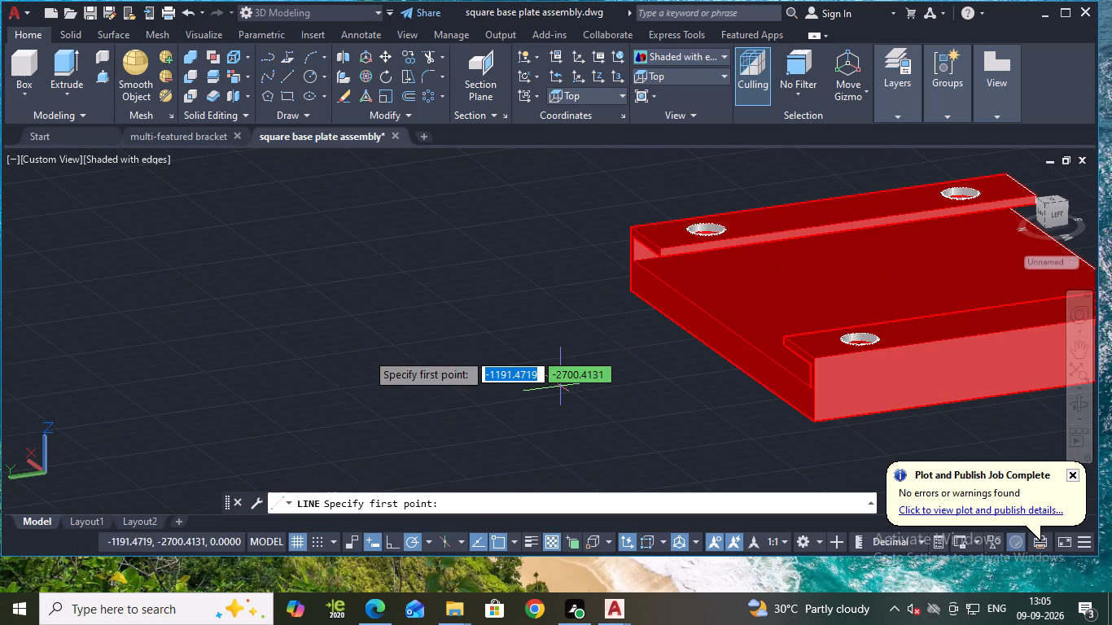
left_click(816, 357)
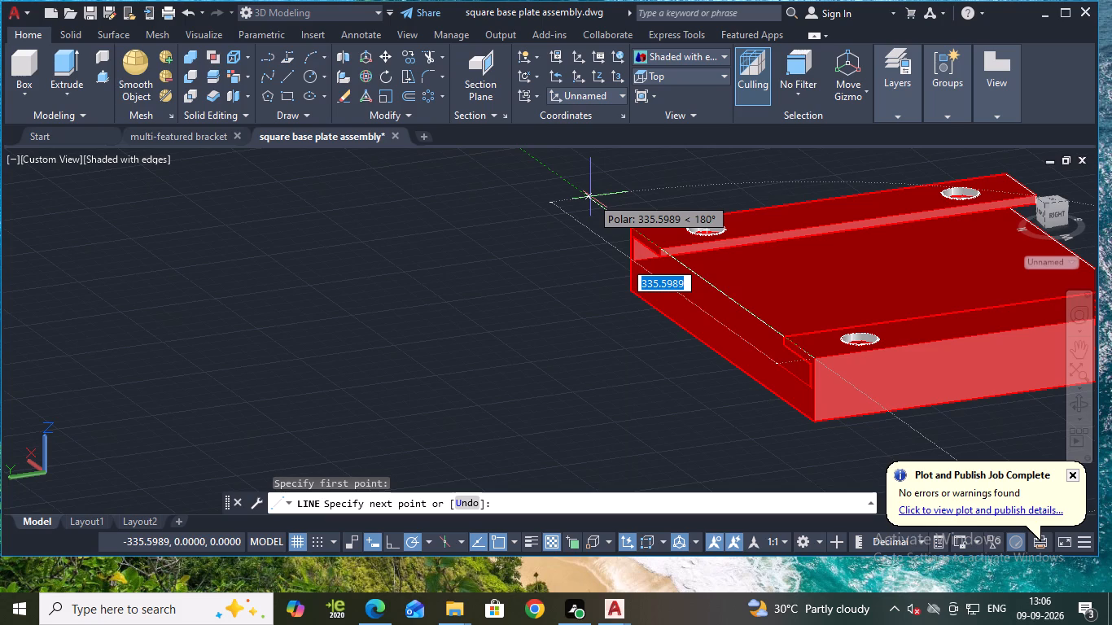
type("136")
key("Return")
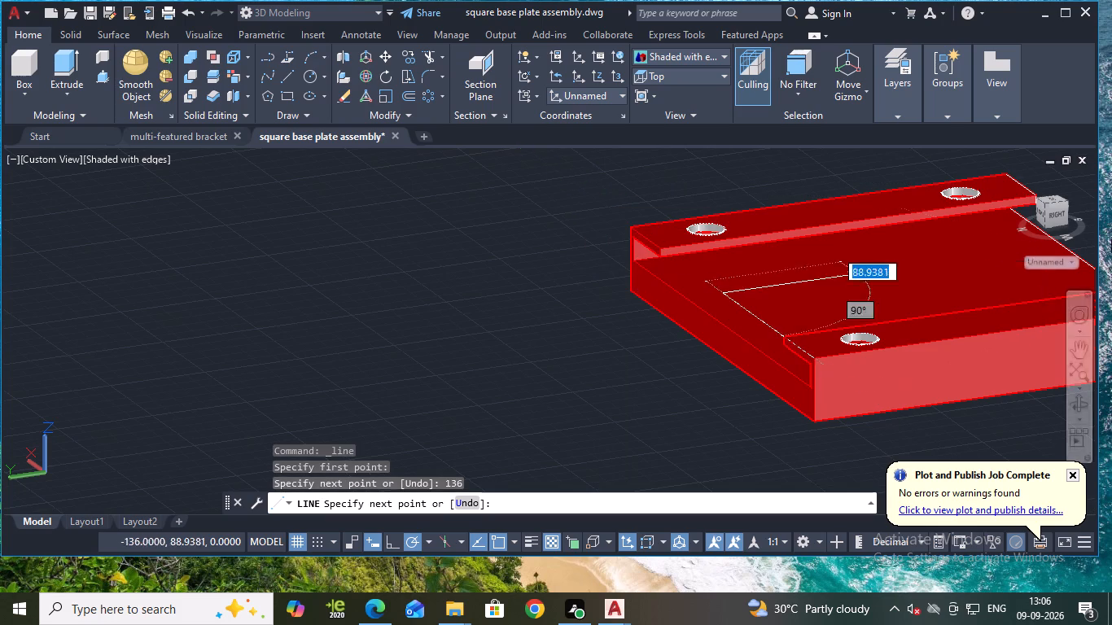
middle_click_drag(1111, 229, 808, 313)
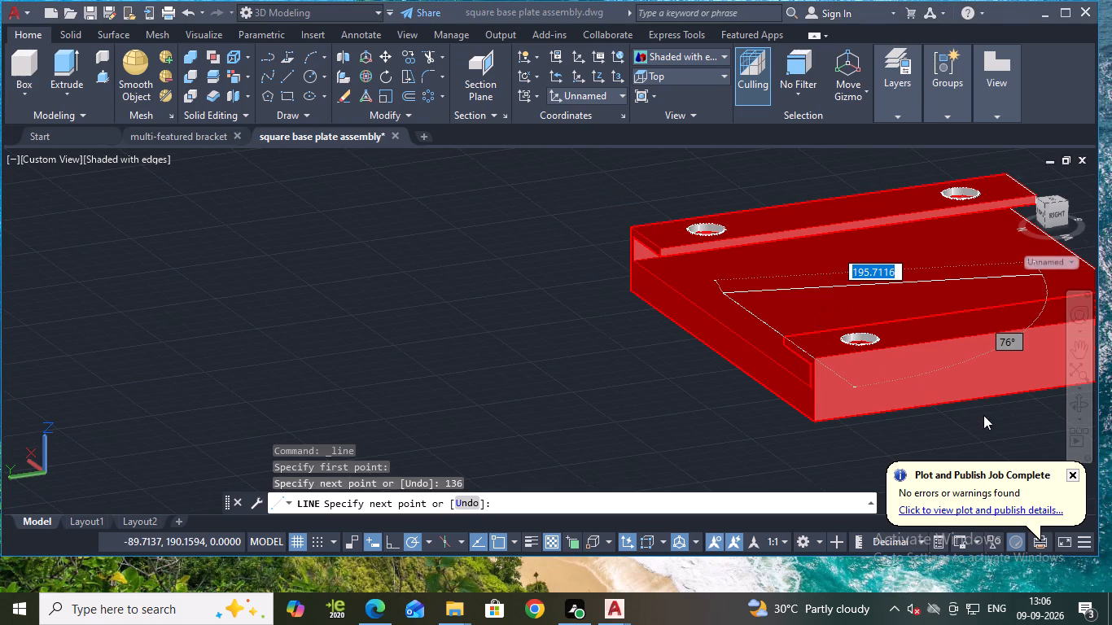
middle_click_drag(983, 415, 882, 449)
scroll(757, 331, "down", 1)
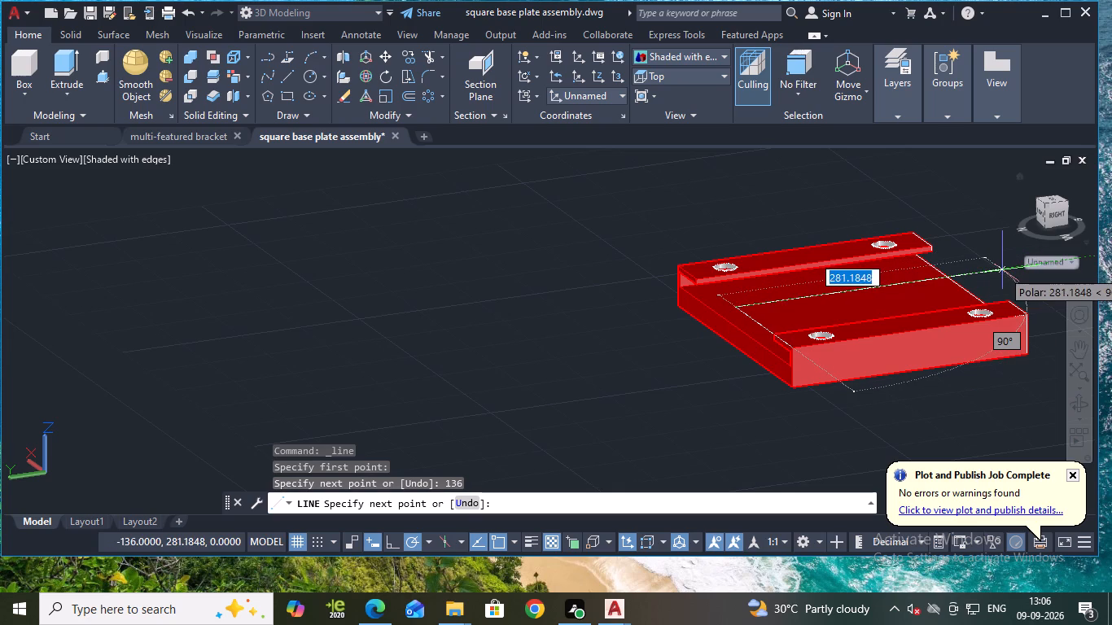
left_click(1000, 269)
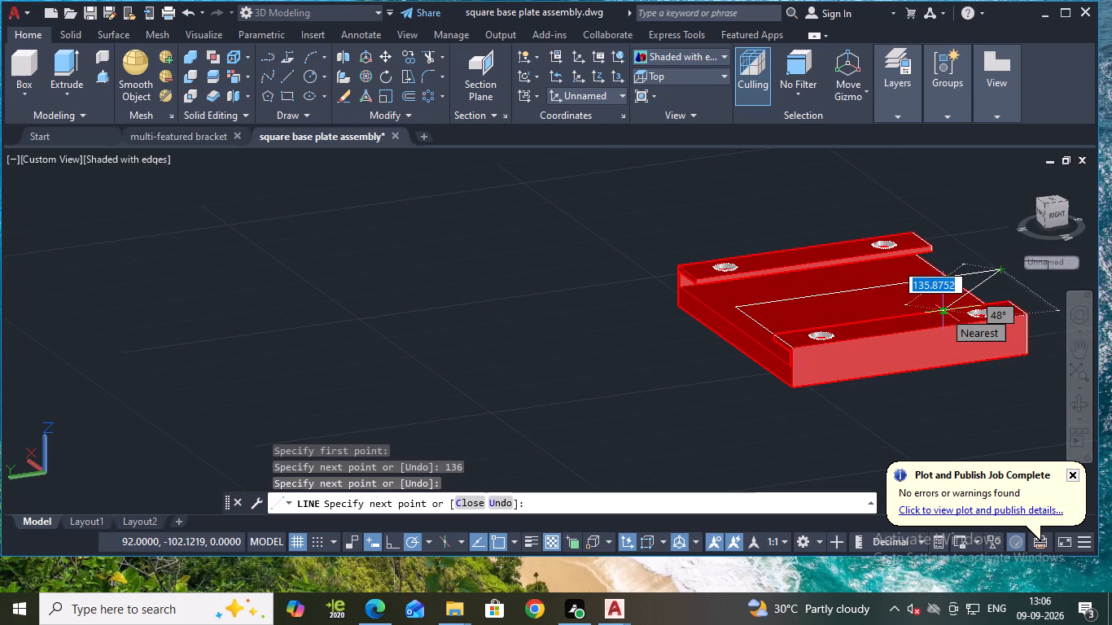
key("Escape")
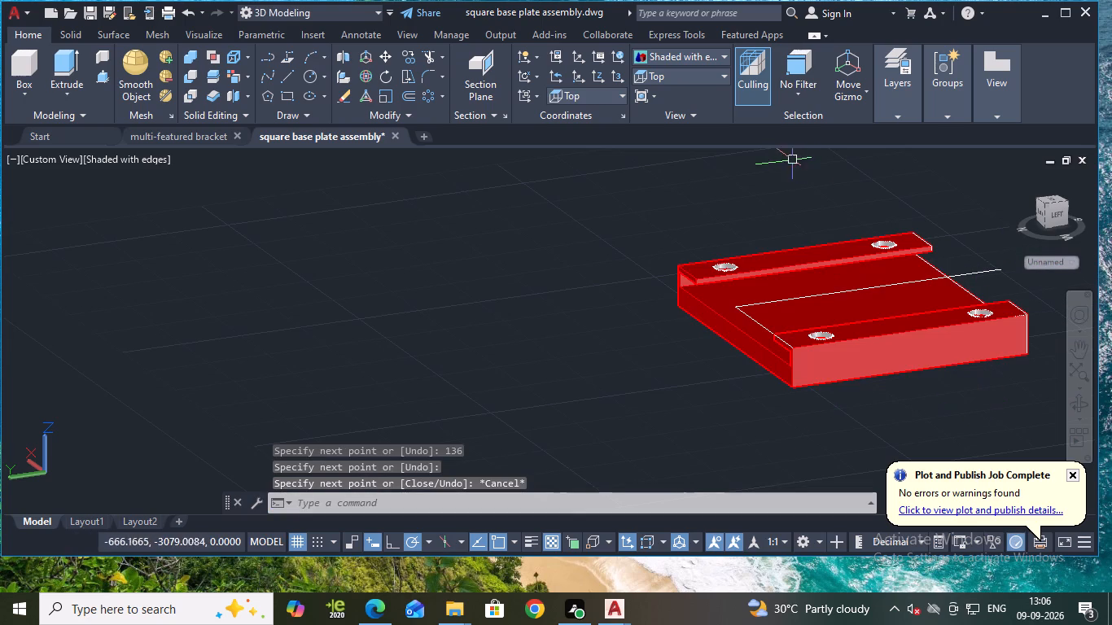
Draw a 124-unit line from the plate's lower-right flange corner along the flange's outer top edge.
left_click(684, 81)
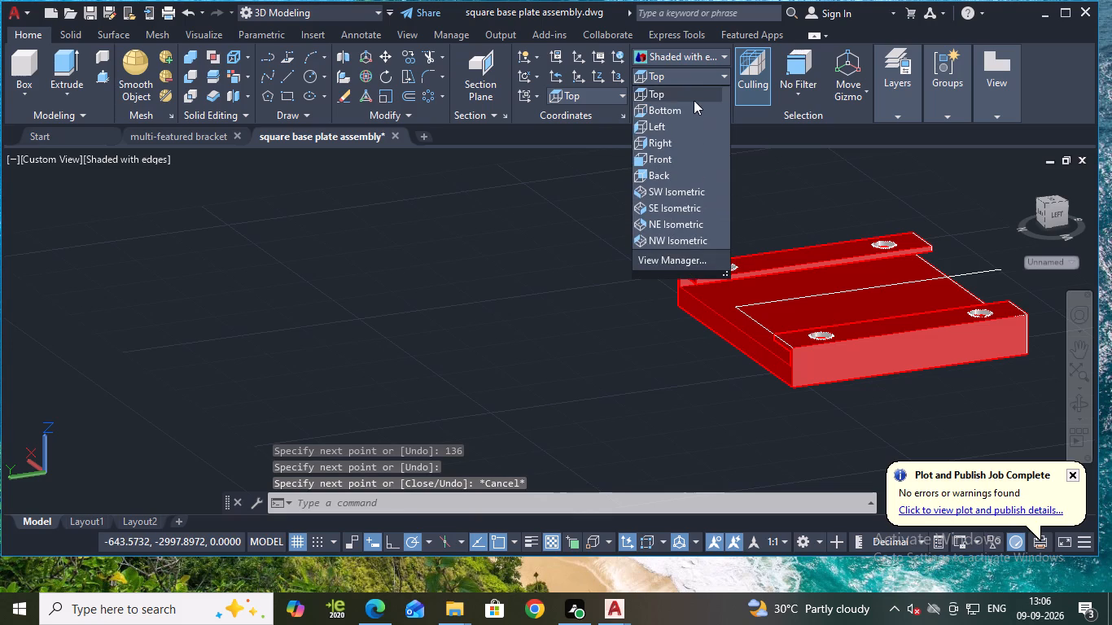
left_click(663, 94)
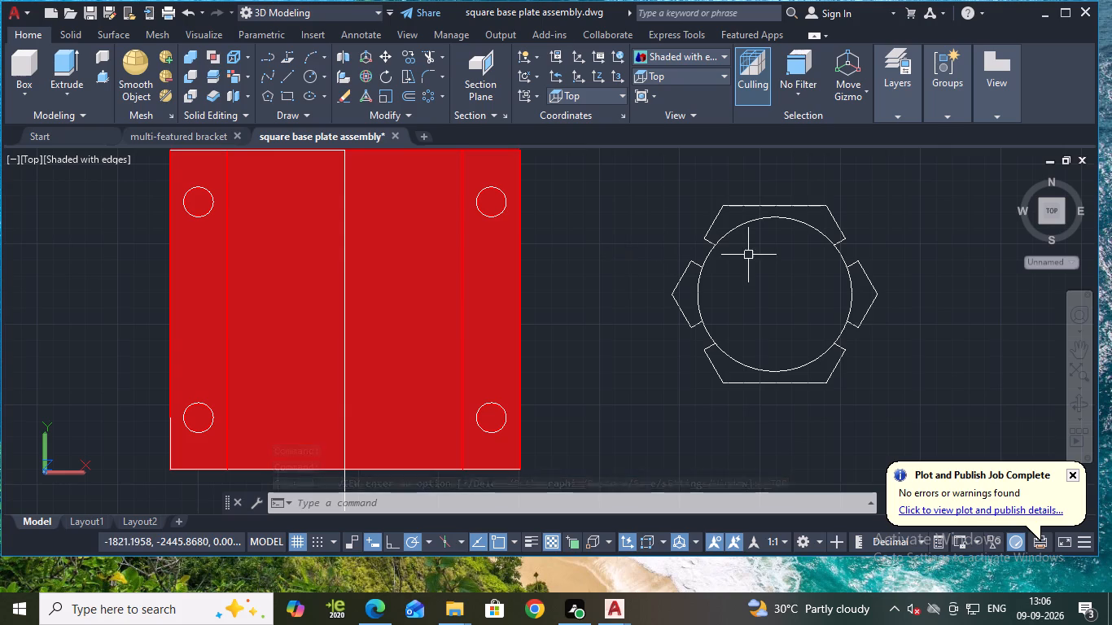
middle_click(667, 439)
middle_click_drag(667, 429, 659, 383)
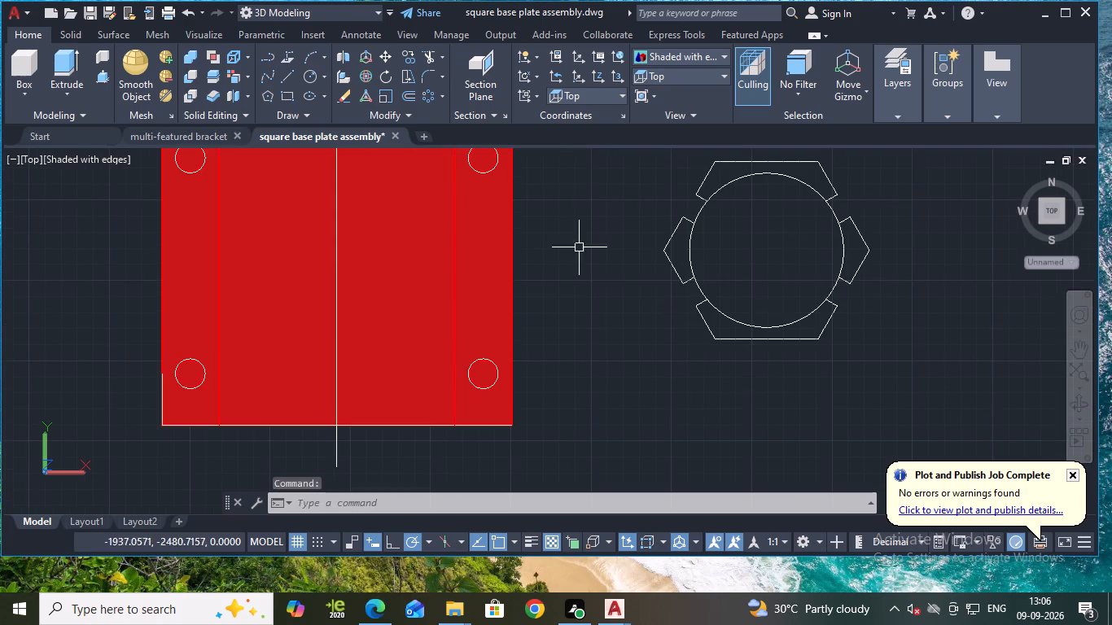
left_click(287, 80)
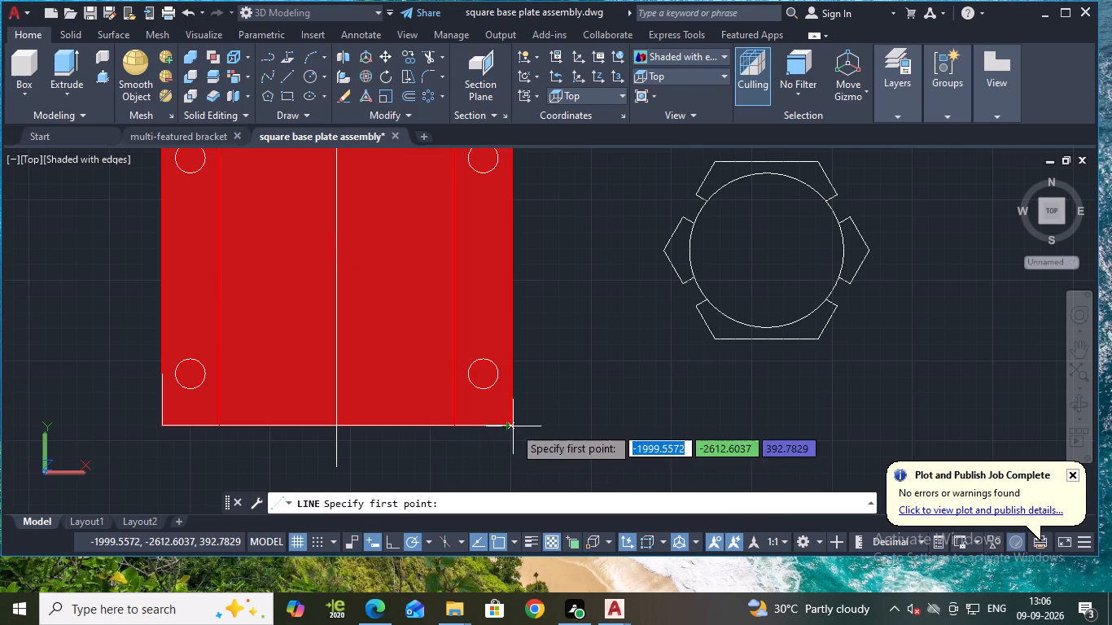
middle_click_drag(655, 403, 633, 382, "shift")
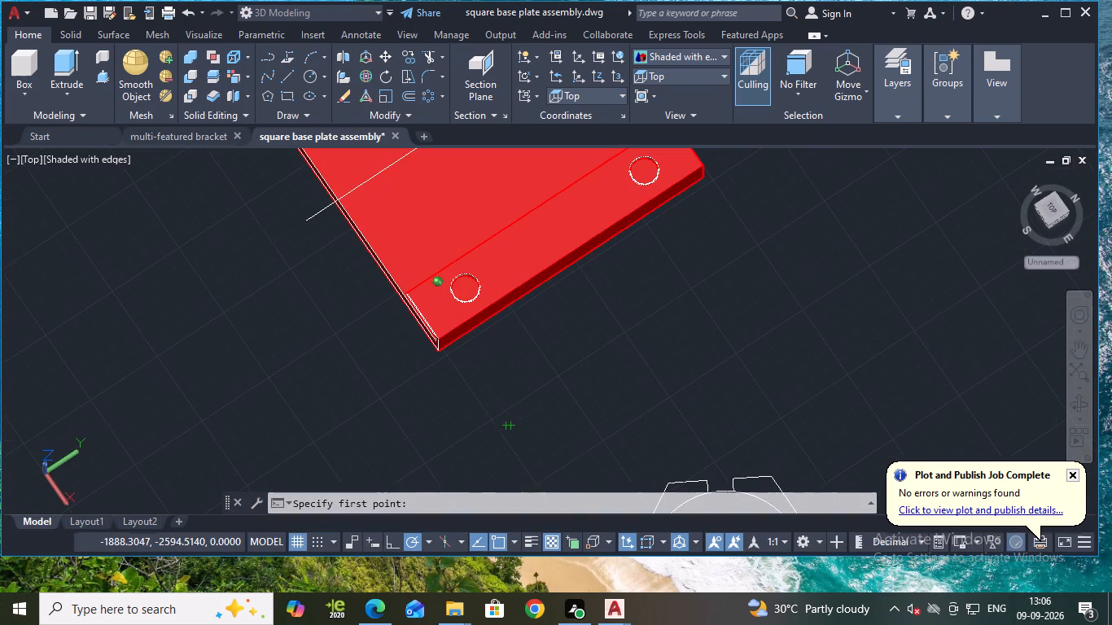
scroll(438, 337, "up", 2)
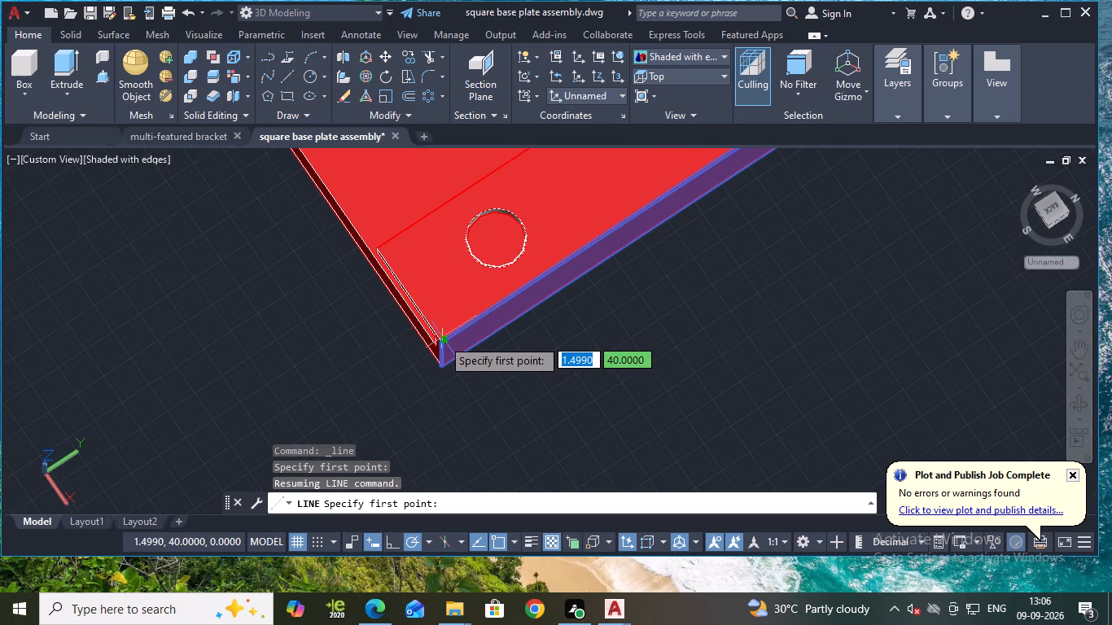
scroll(438, 343, "up", 3)
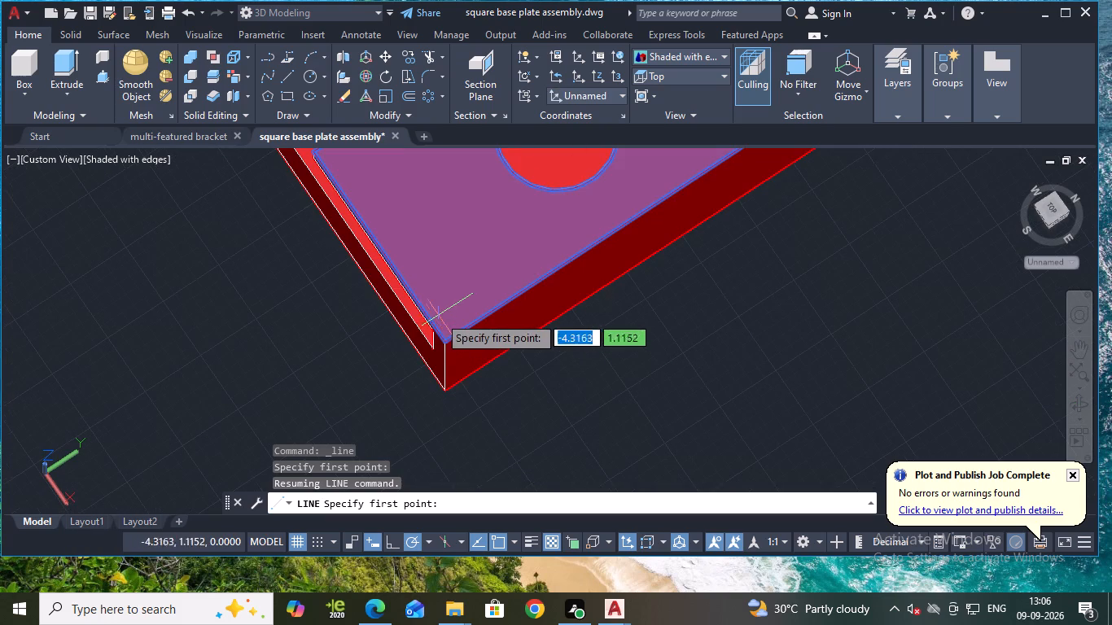
left_click(444, 340)
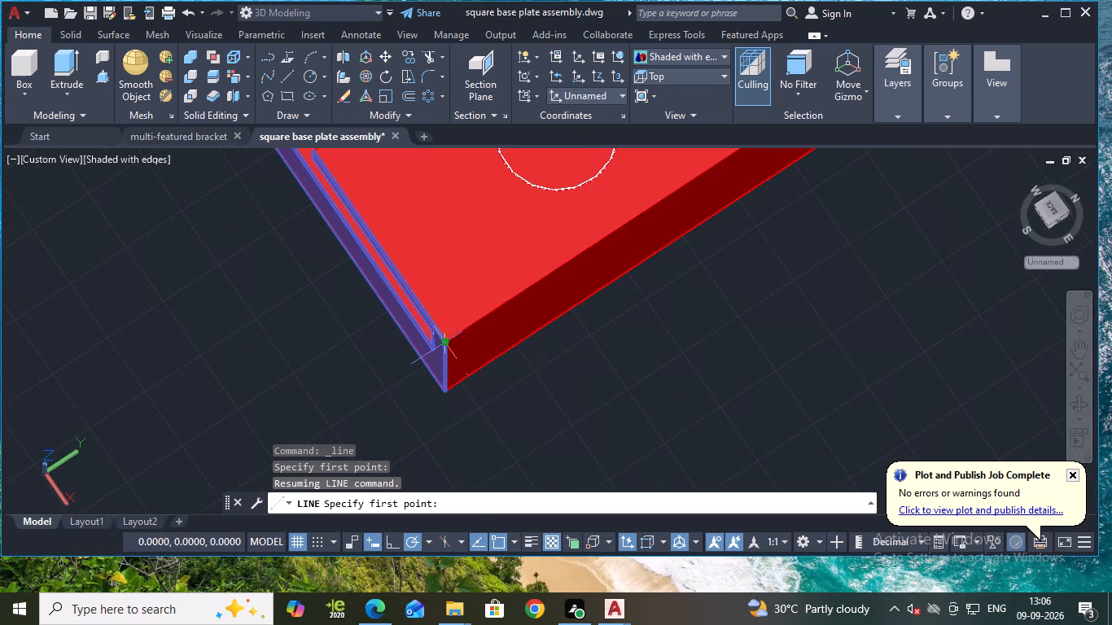
scroll(692, 281, "down", 2)
middle_click_drag(855, 238, 716, 374)
scroll(851, 280, "down", 2)
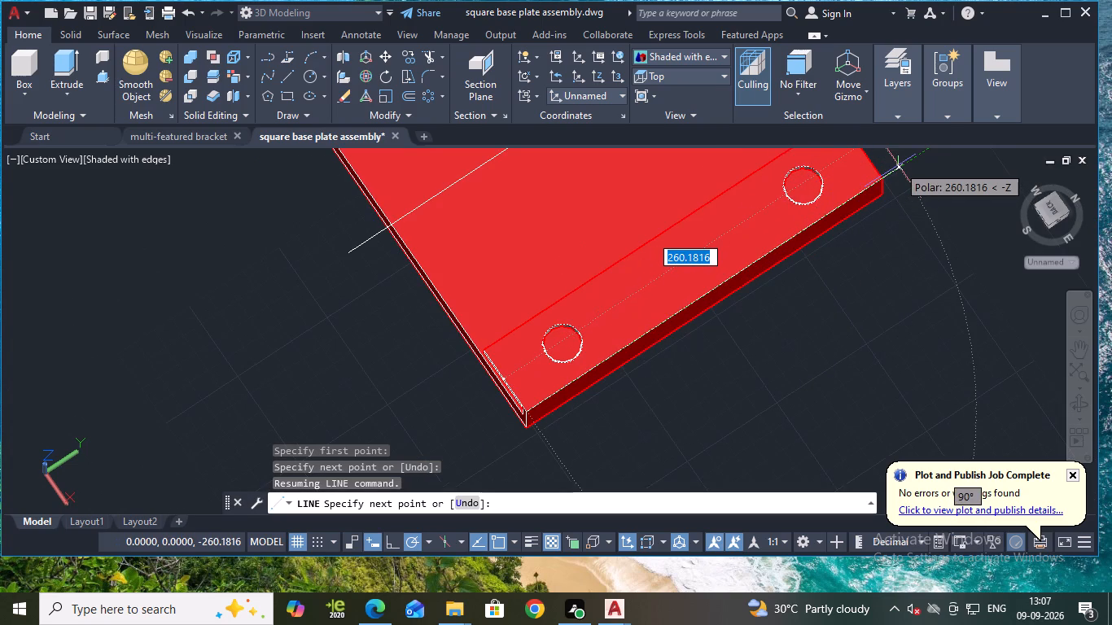
type("124")
key("Return")
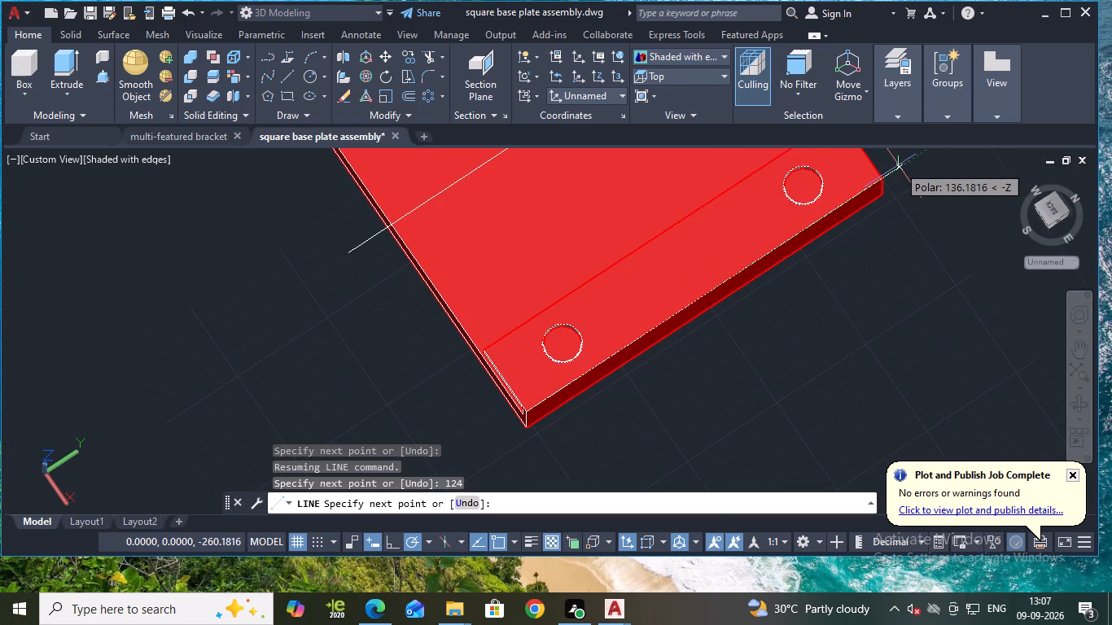
Continue it with a perpendicular line across the plate, ending at the opposite flange's outer edge.
middle_click_drag(707, 258, 747, 396)
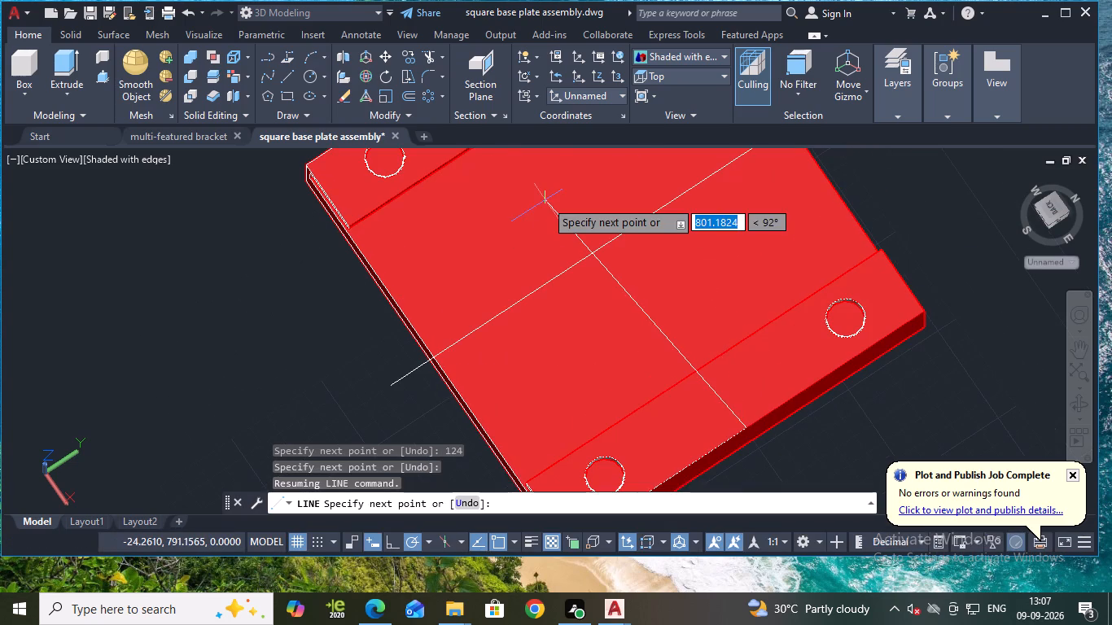
scroll(545, 200, "down", 2)
middle_click_drag(553, 192, 578, 260)
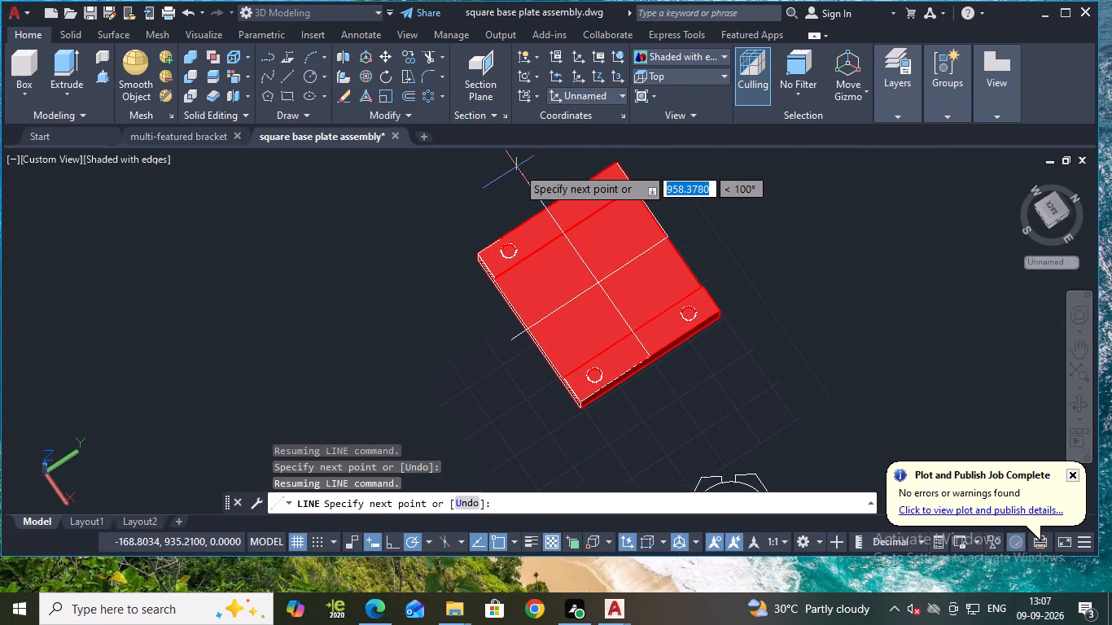
scroll(519, 167, "up", 2)
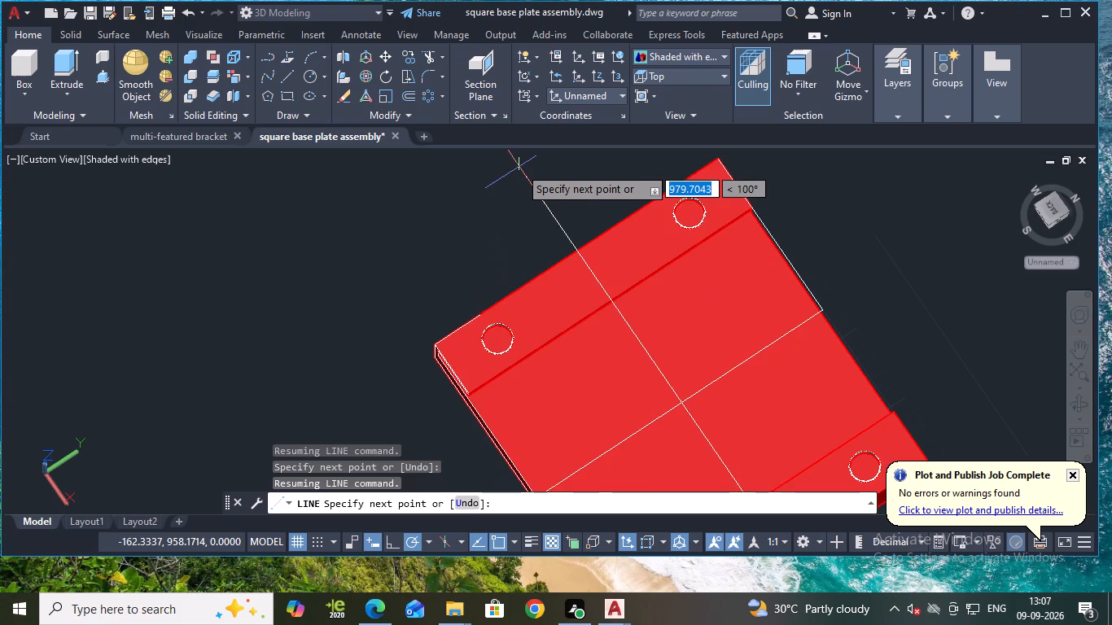
left_click(574, 248)
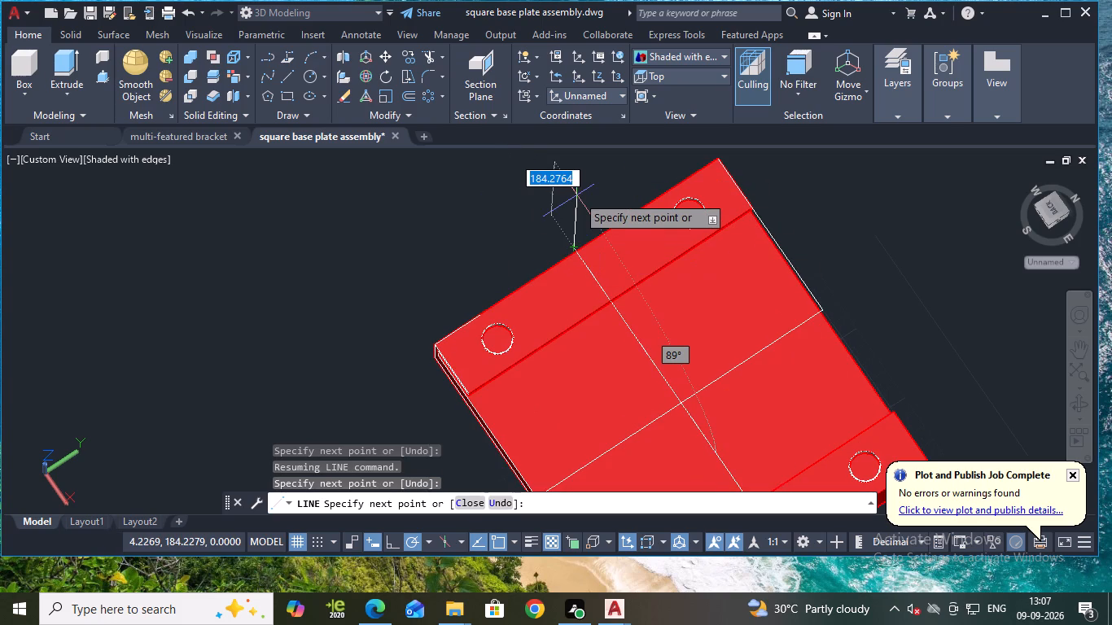
key("Escape")
Move the construction line running midway between the two flanges 20 units down along the Z axis.
scroll(1040, 403, "down", 1)
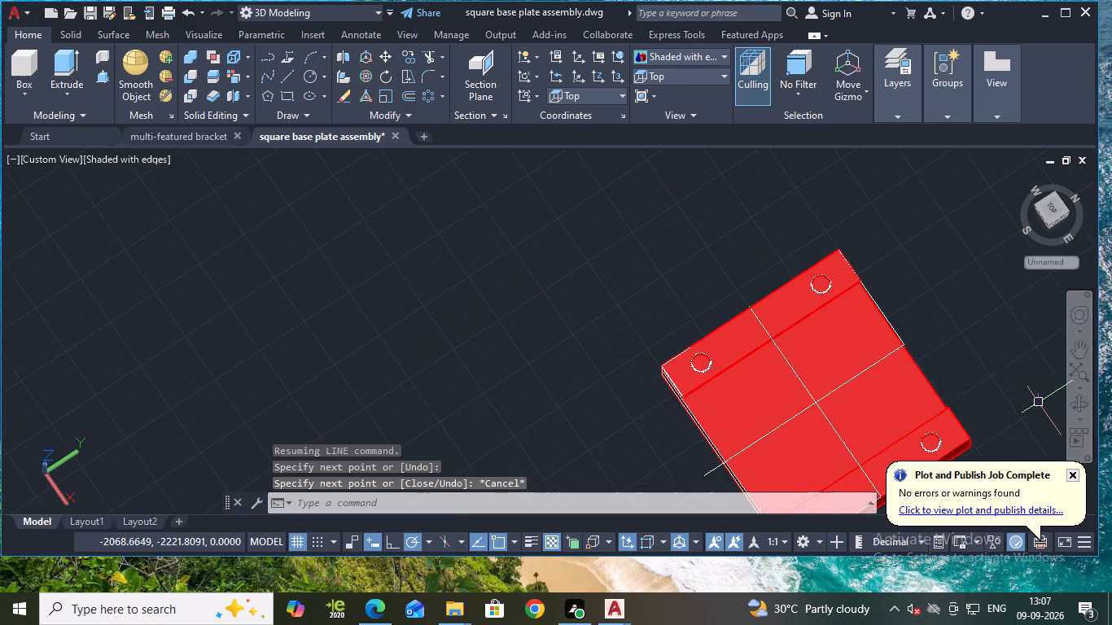
middle_click_drag(967, 383, 878, 288)
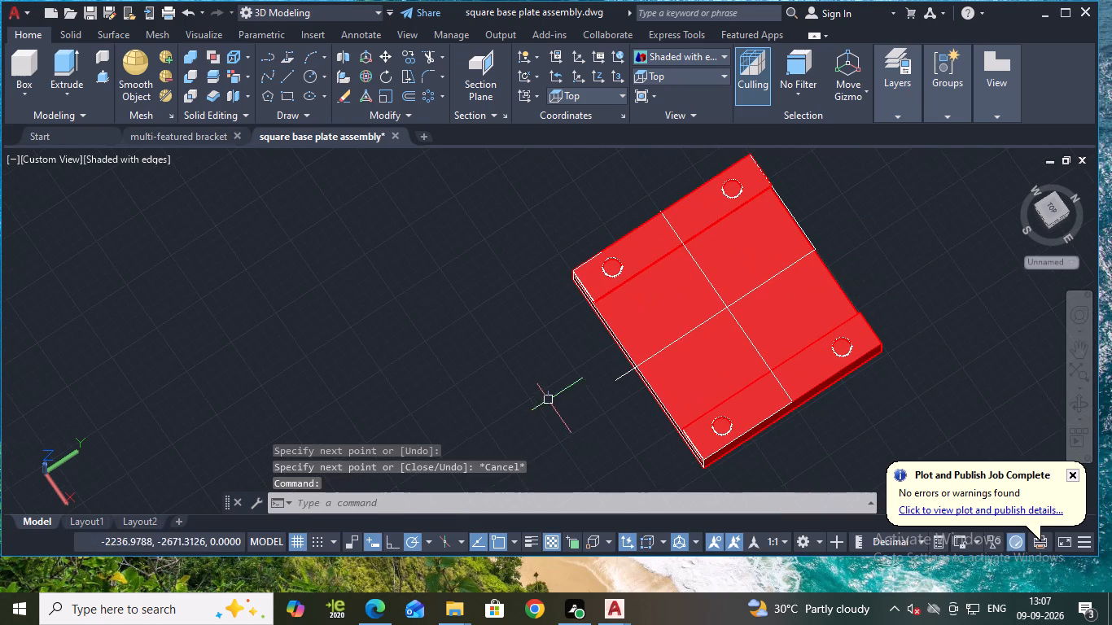
middle_click_drag(550, 400, 619, 292, "shift")
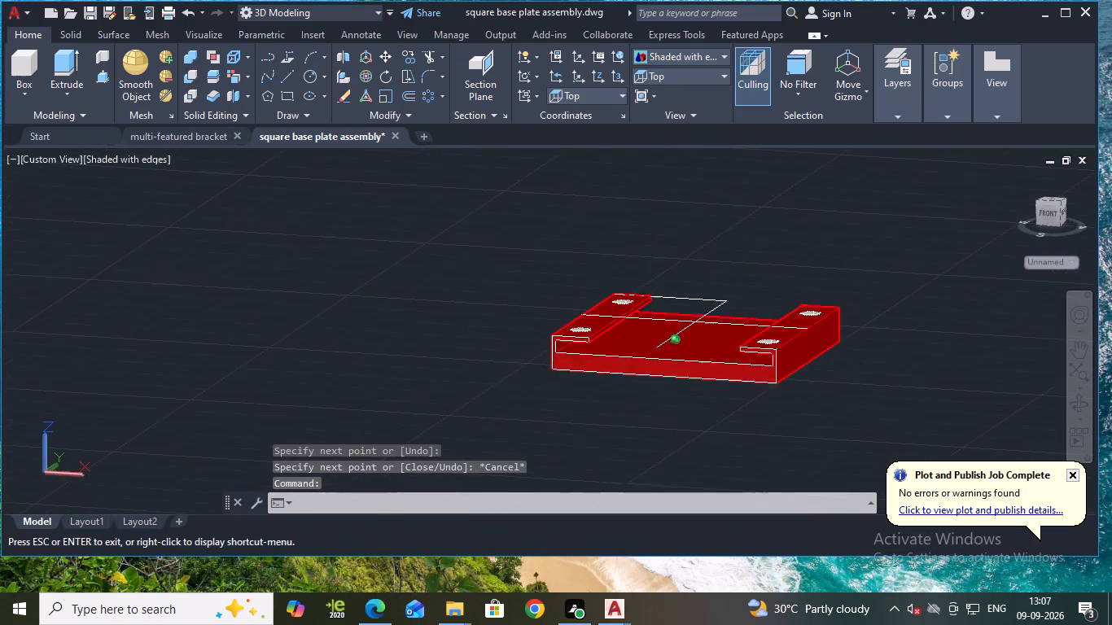
middle_click_drag(619, 292, 635, 275, "shift")
scroll(659, 348, "up", 2)
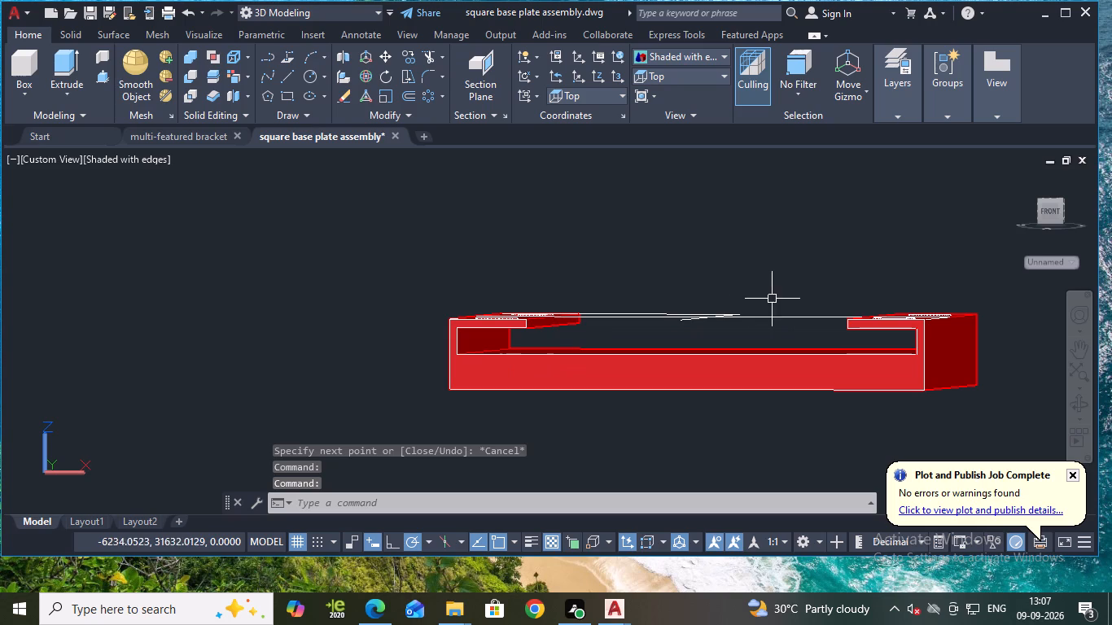
middle_click_drag(738, 256, 738, 271, "shift")
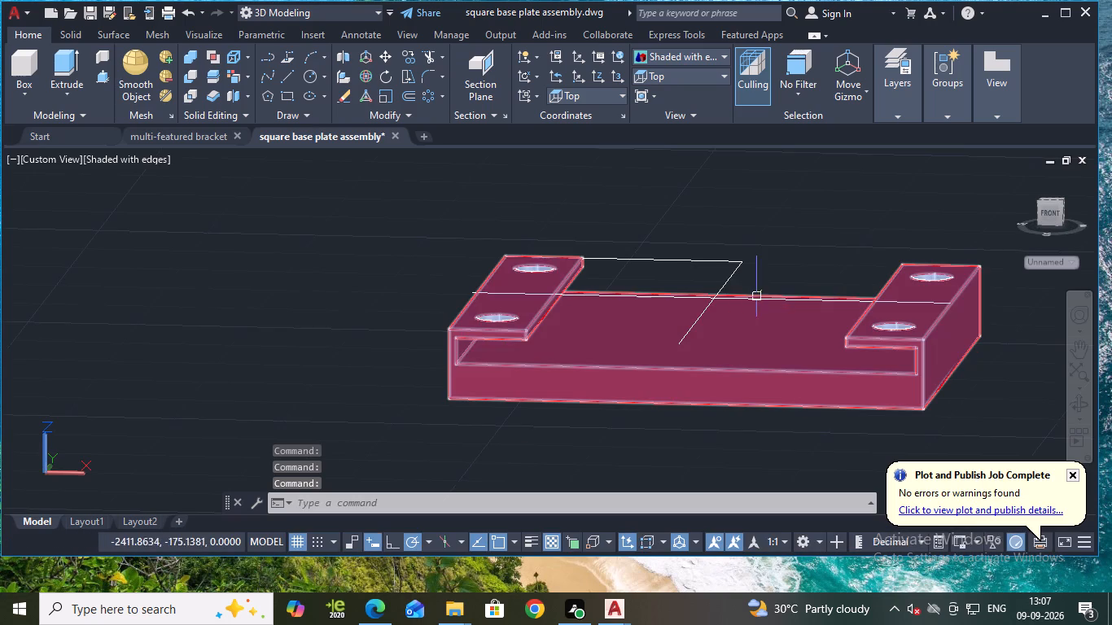
left_click(738, 263)
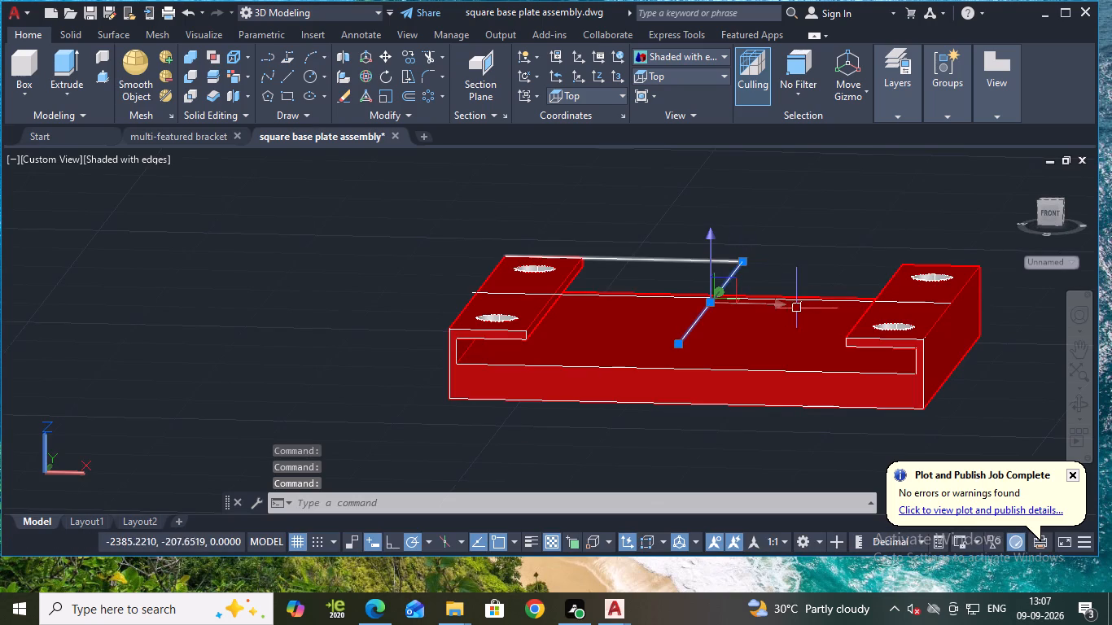
left_click(799, 299, "shift")
left_click(806, 301)
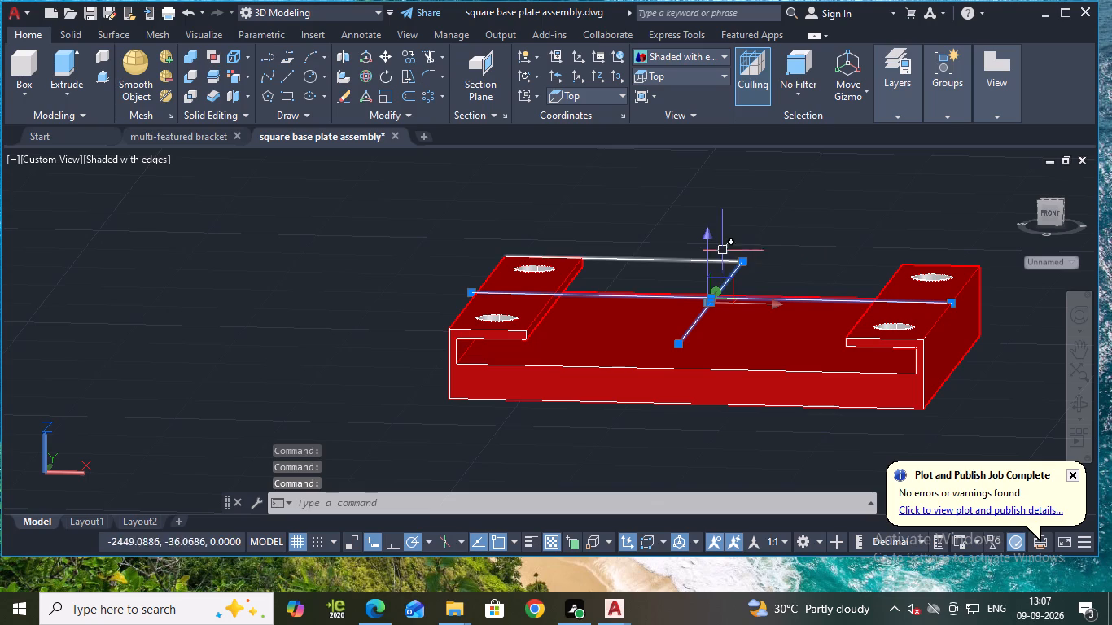
left_click_drag(708, 237, 708, 302)
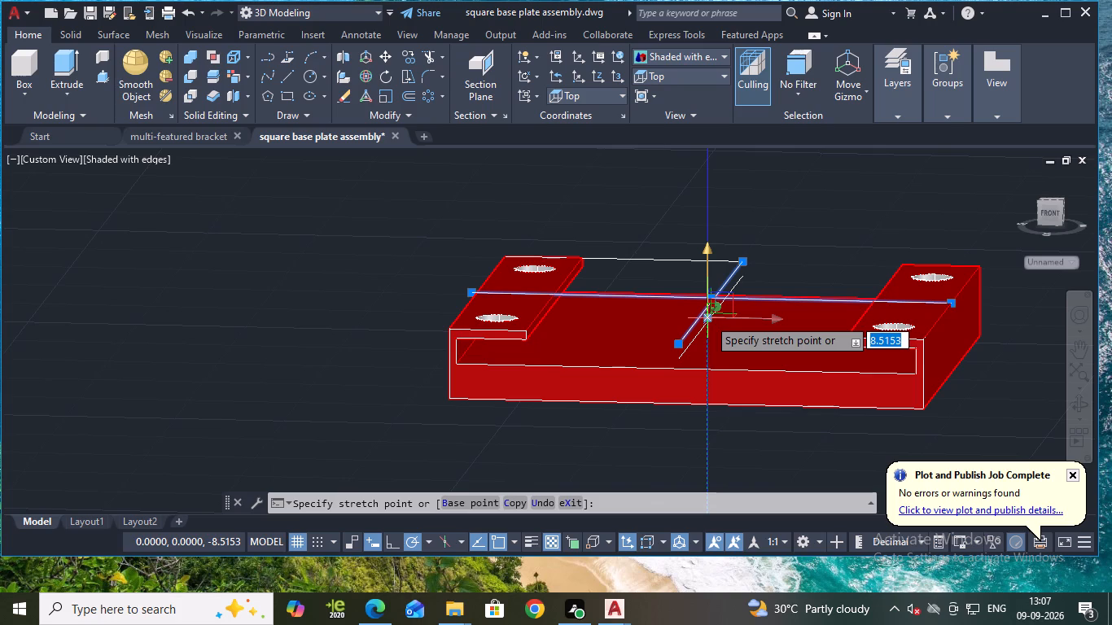
type("20")
key("Return")
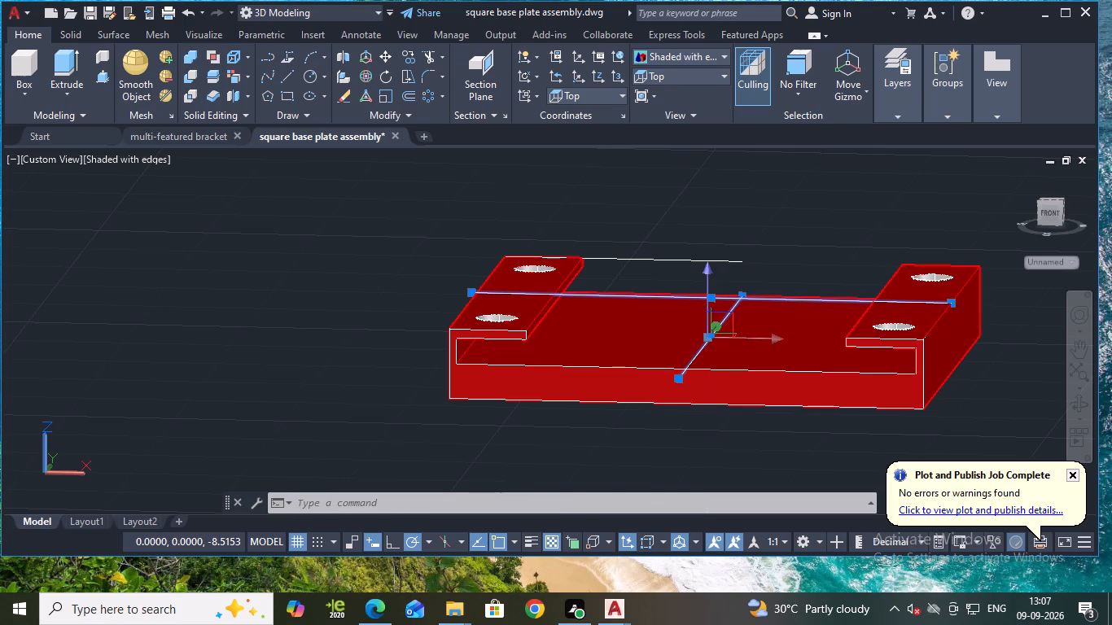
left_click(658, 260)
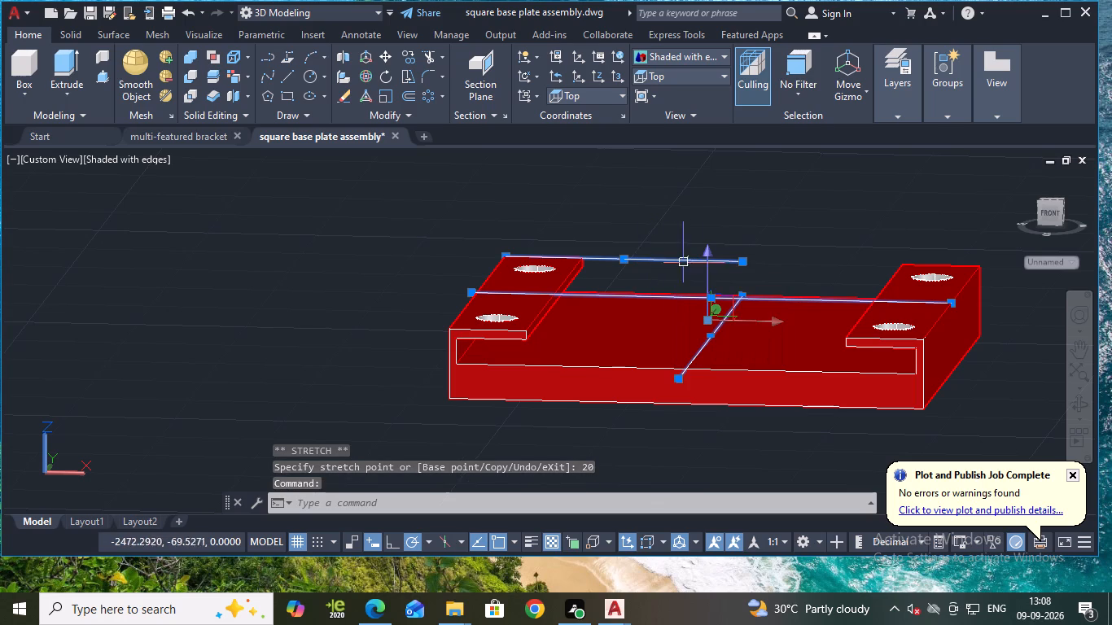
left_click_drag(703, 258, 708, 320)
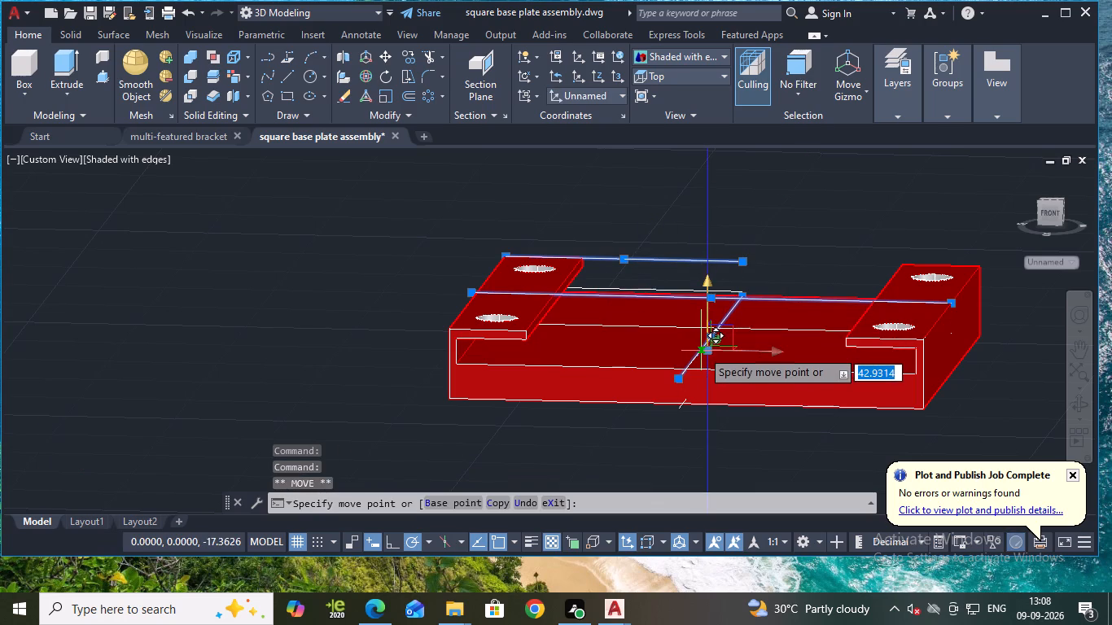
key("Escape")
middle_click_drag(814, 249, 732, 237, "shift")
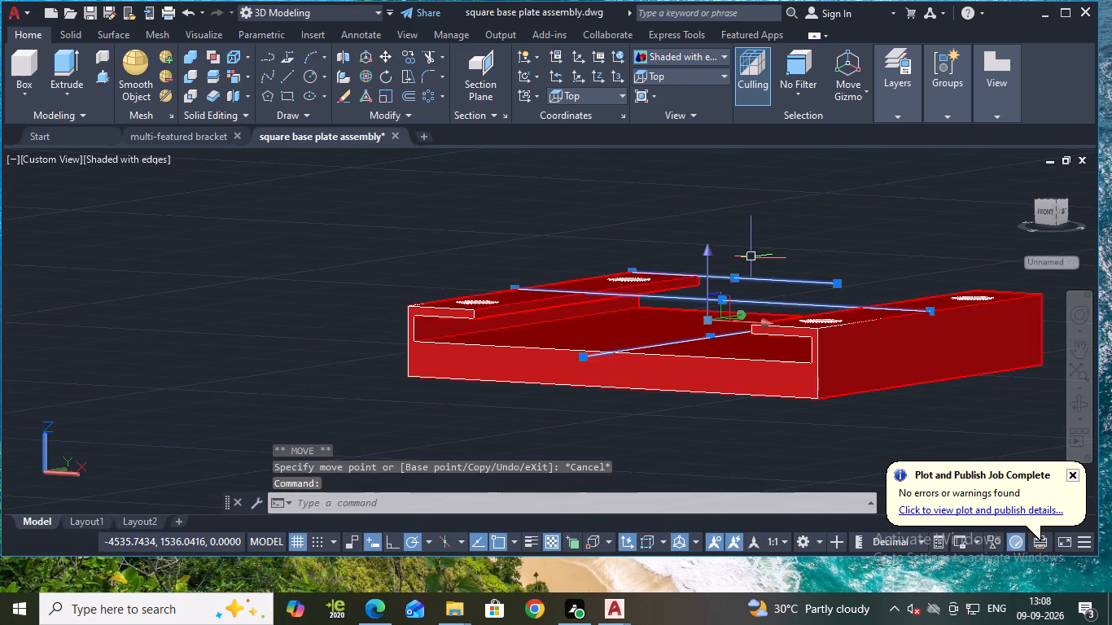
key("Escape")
Move the 136-unit line along the plate's rear edge 20 units down along the Z axis.
left_click(801, 279)
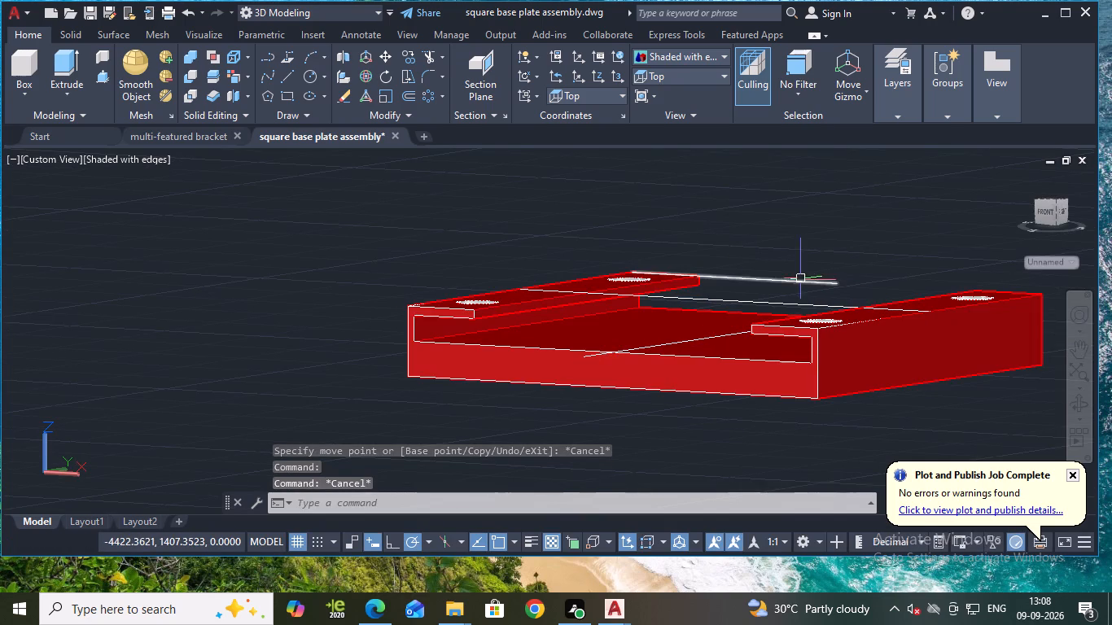
left_click(735, 214)
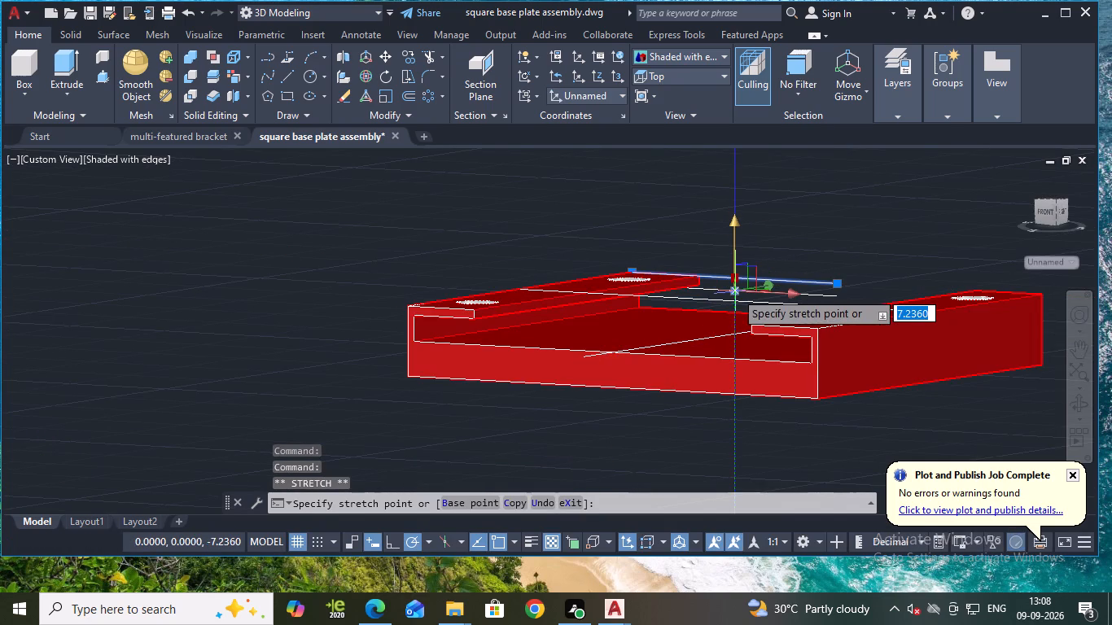
type("20")
key("Return")
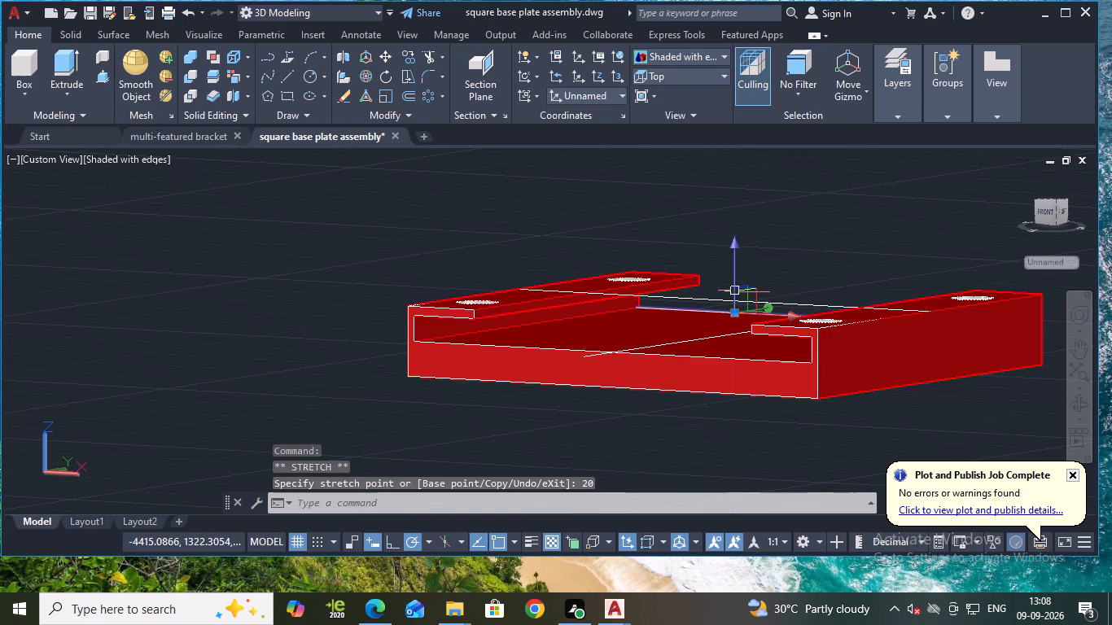
key("Escape")
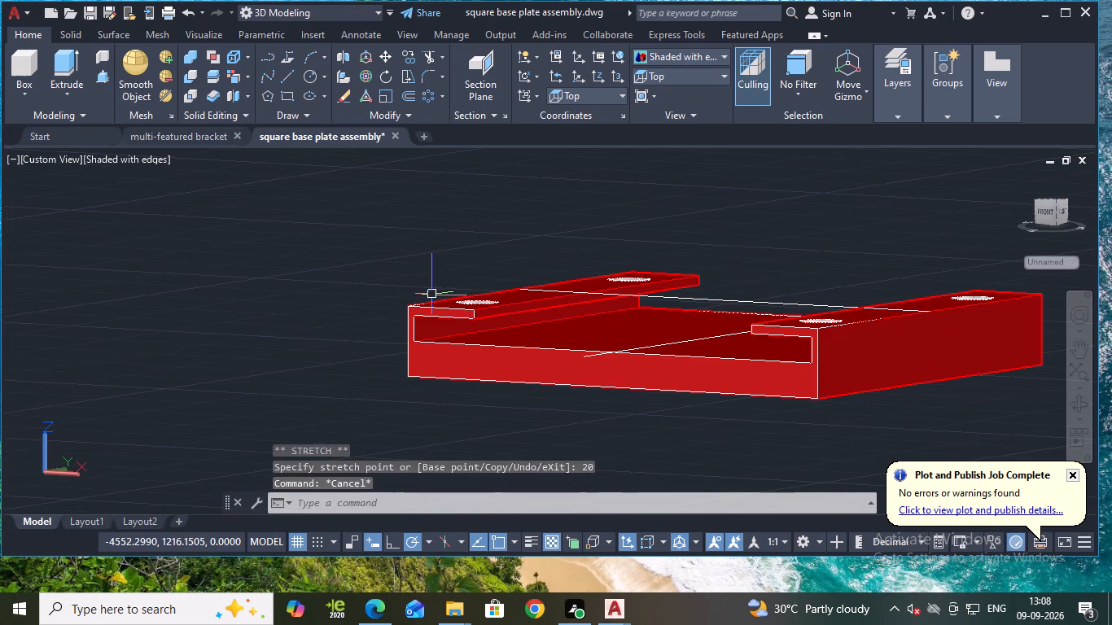
Move the construction line crossing from flange to flange 20 units down along the Z axis.
middle_click_drag(366, 344, 454, 416, "shift")
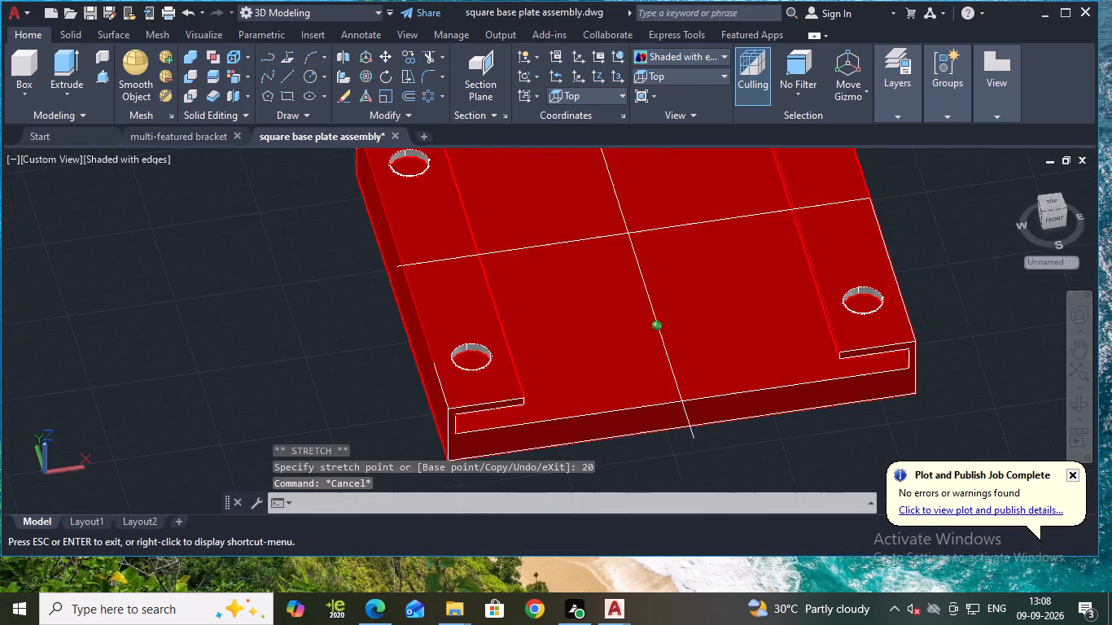
middle_click_drag(454, 416, 422, 374, "shift")
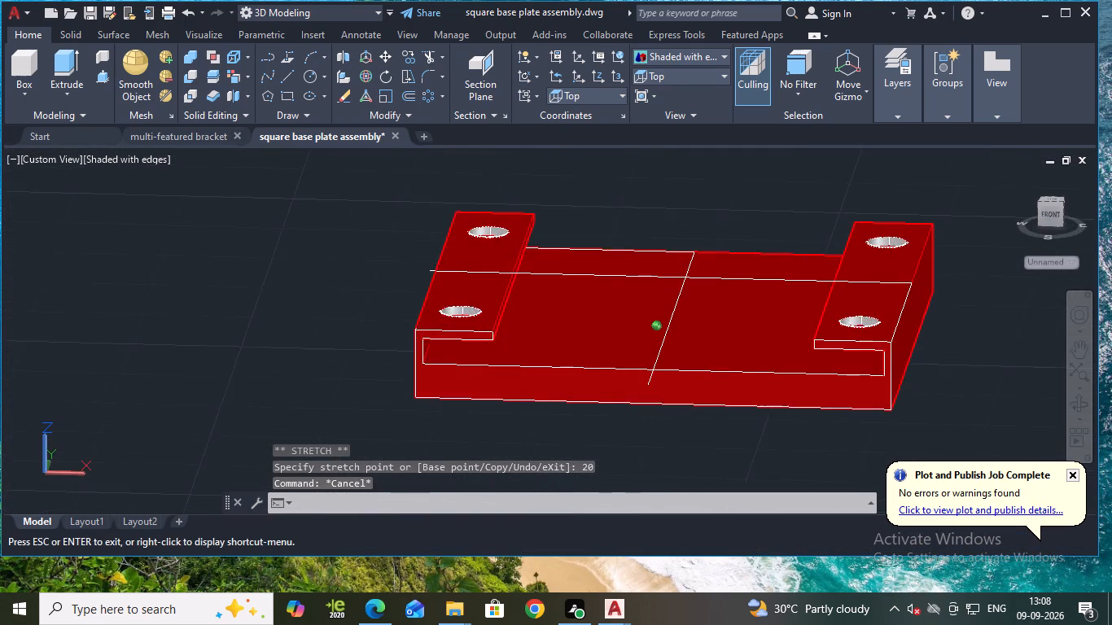
middle_click_drag(422, 374, 421, 375, "shift")
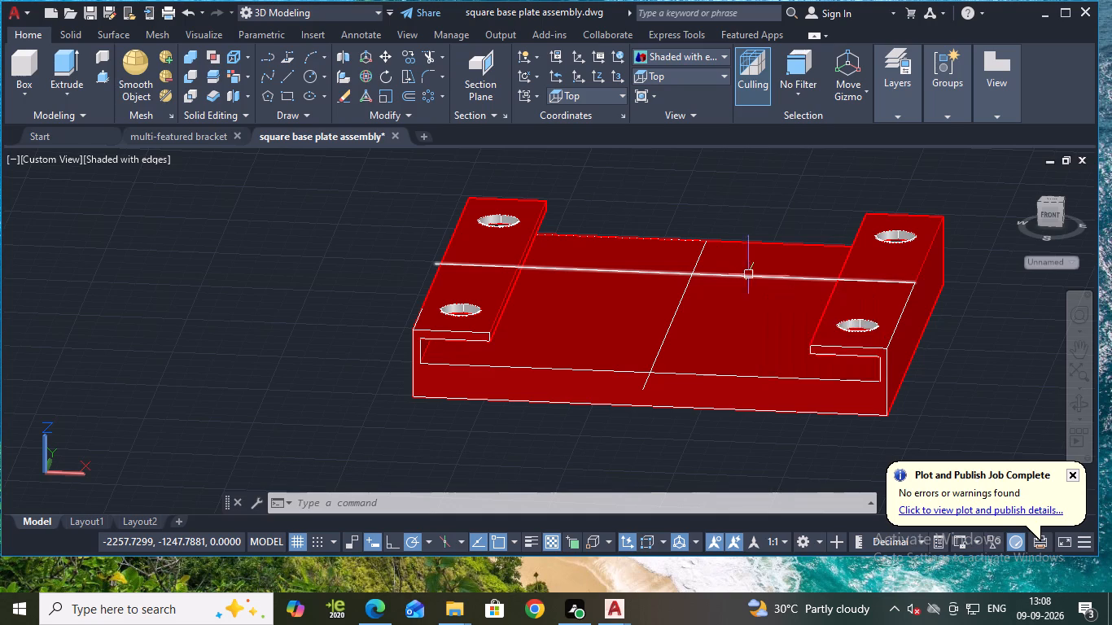
left_click(739, 278)
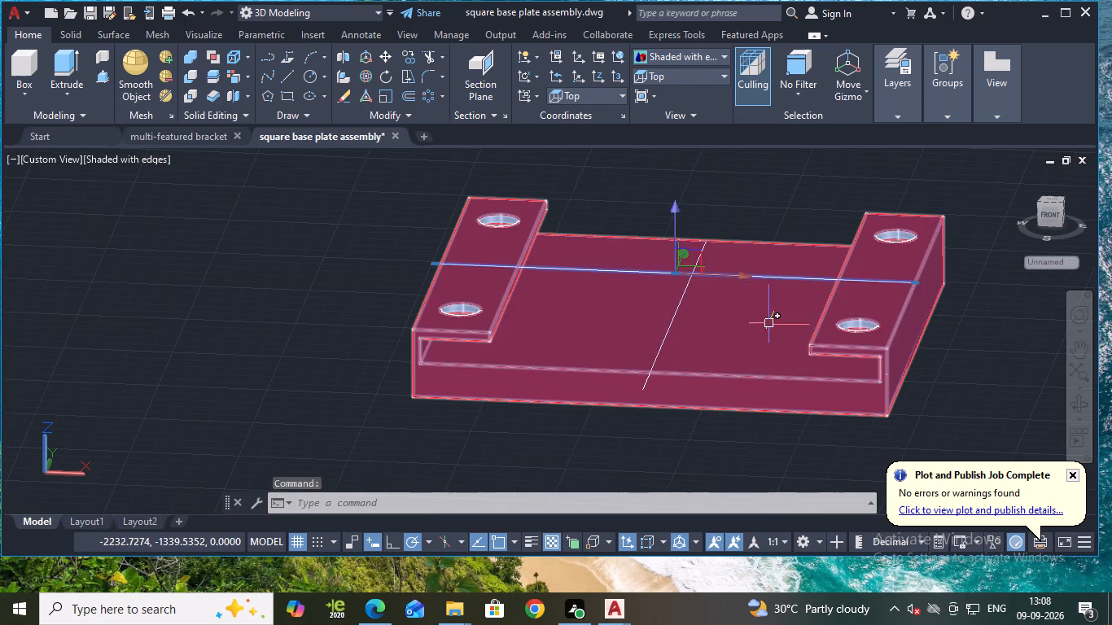
left_click_drag(674, 206, 676, 273)
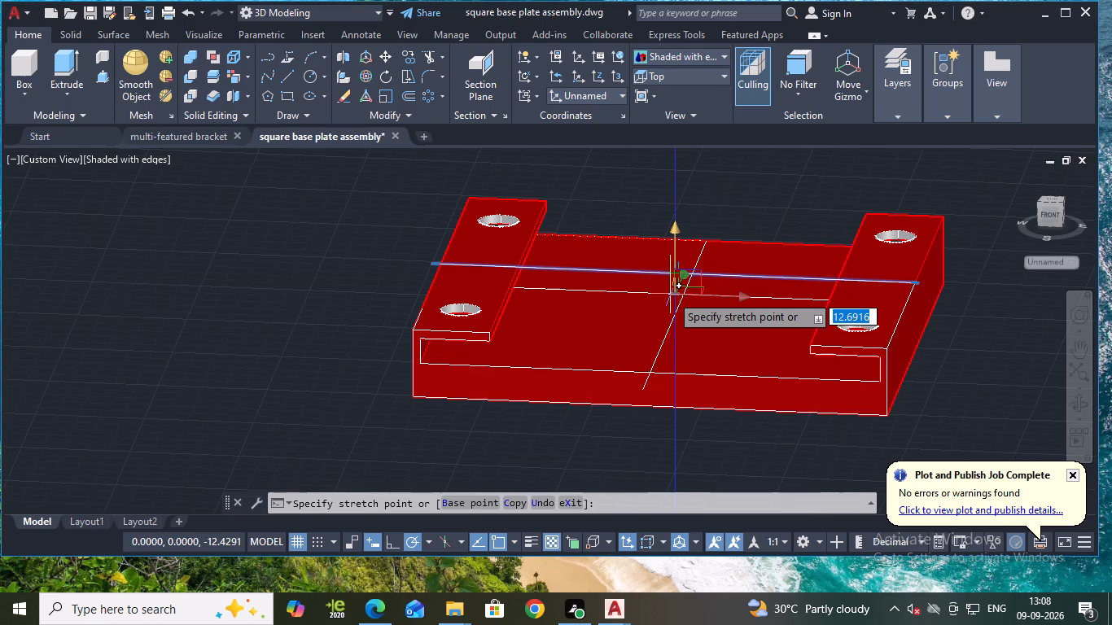
type("20")
key("Return")
key("Escape")
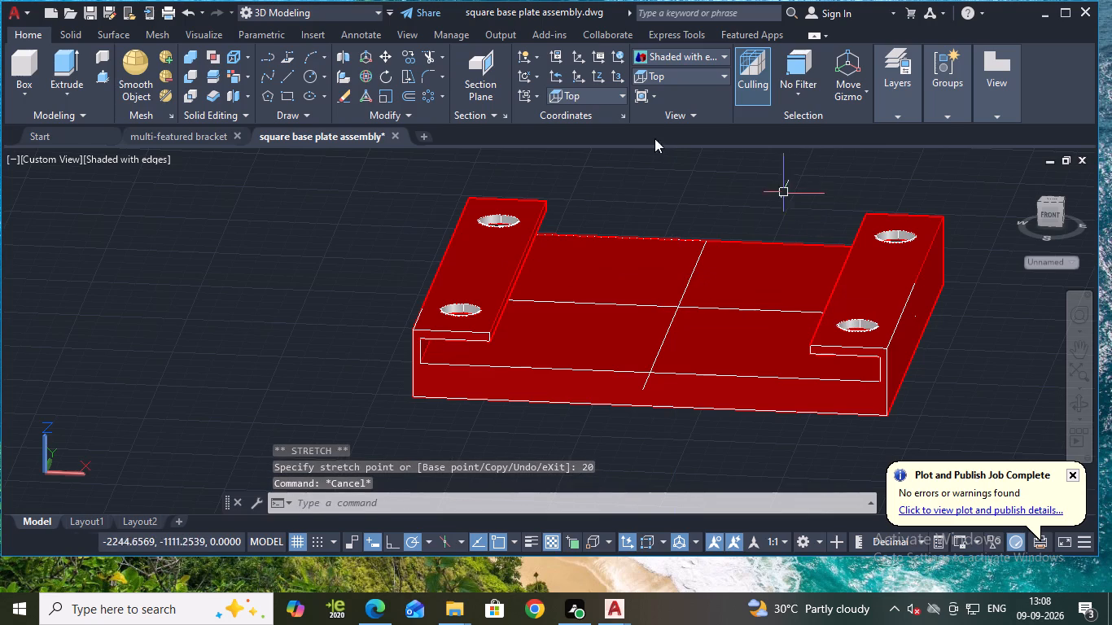
In the top view, start moving the whole slotted hexagon profile together with its inner circle.
left_click(677, 81)
left_click(663, 99)
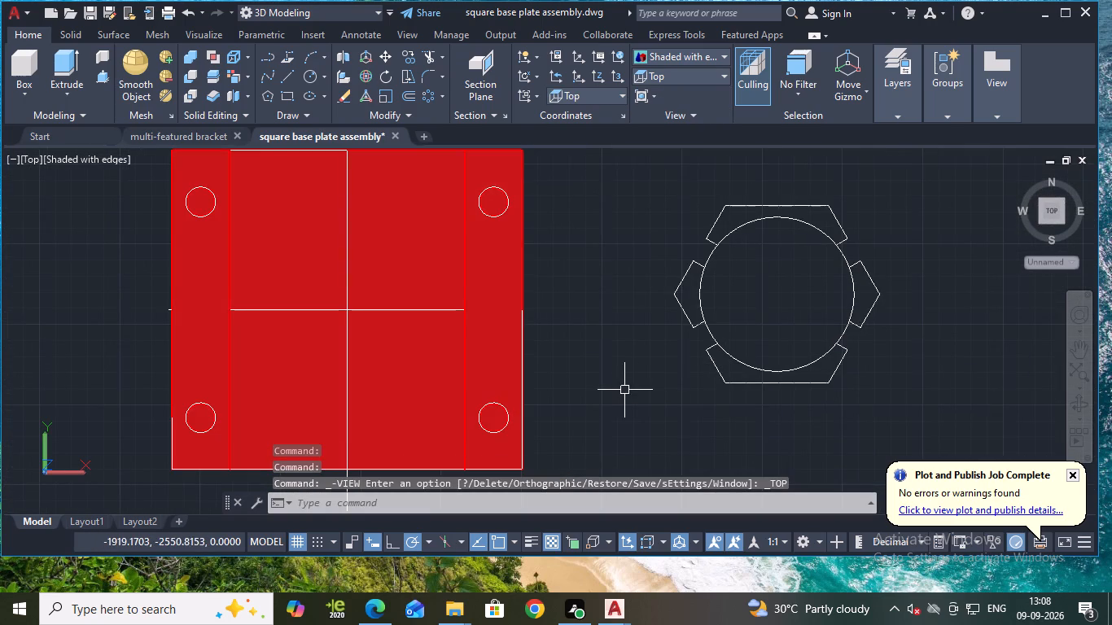
middle_click_drag(617, 378, 655, 387)
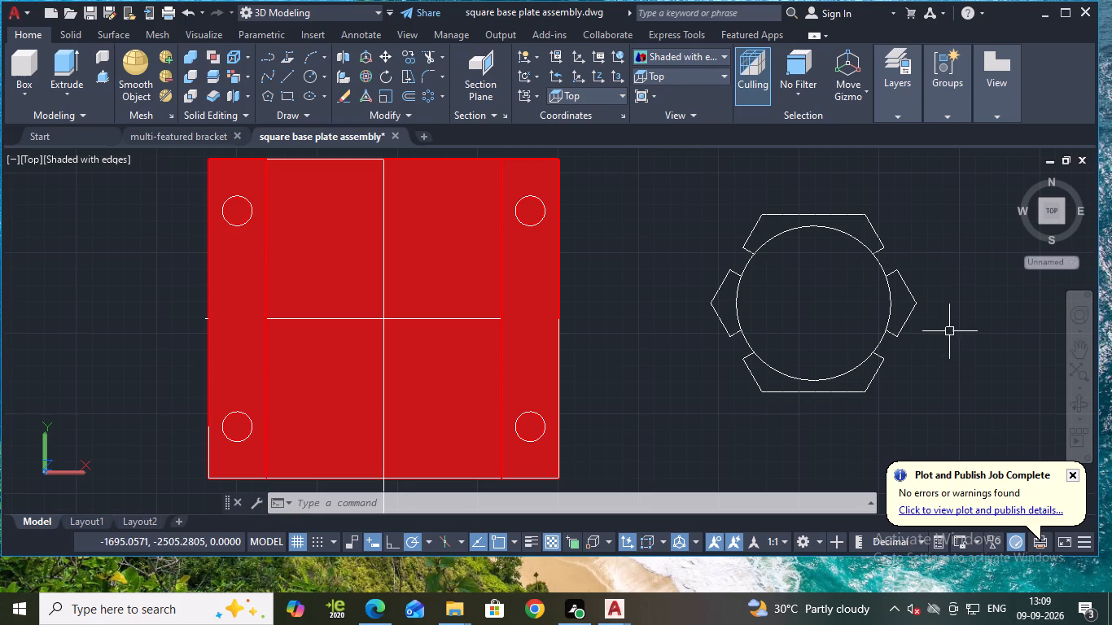
left_click(668, 179)
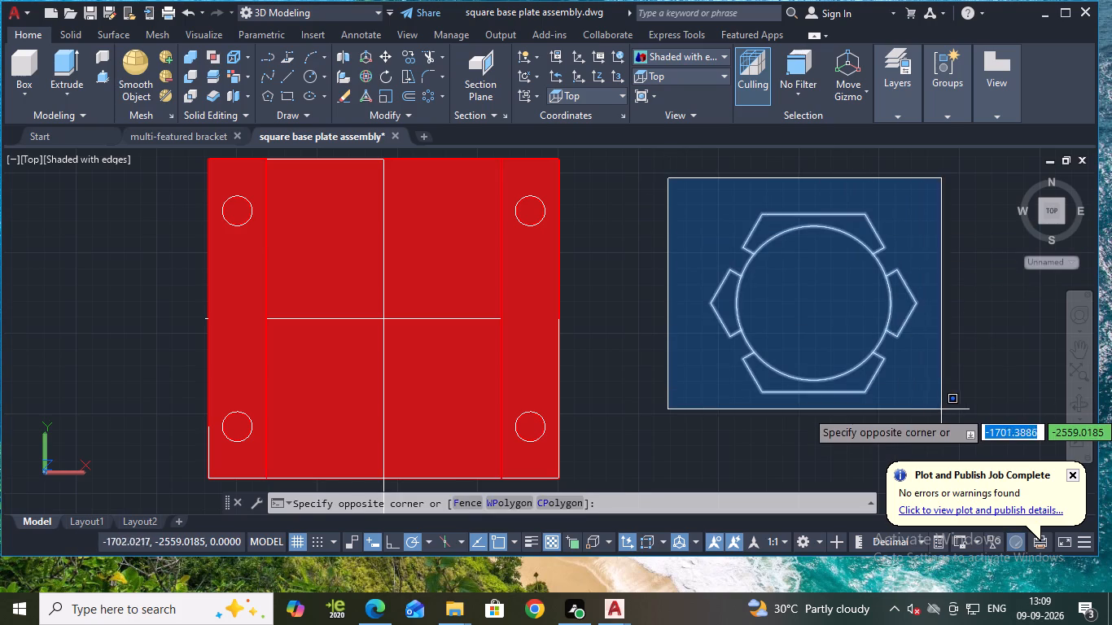
left_click(942, 410)
key("m")
key("Return")
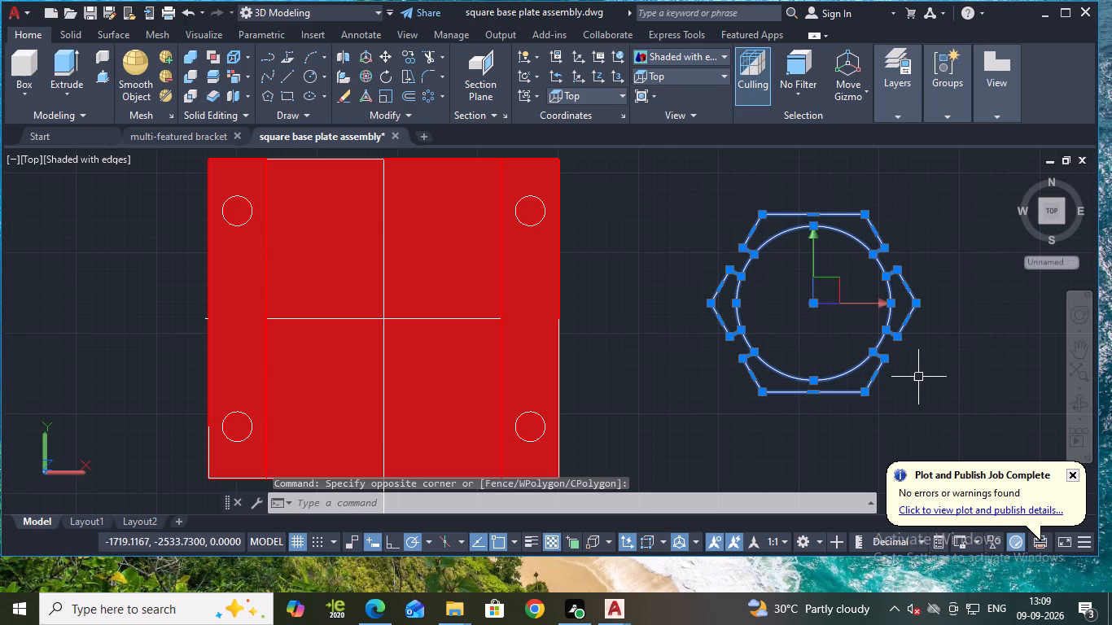
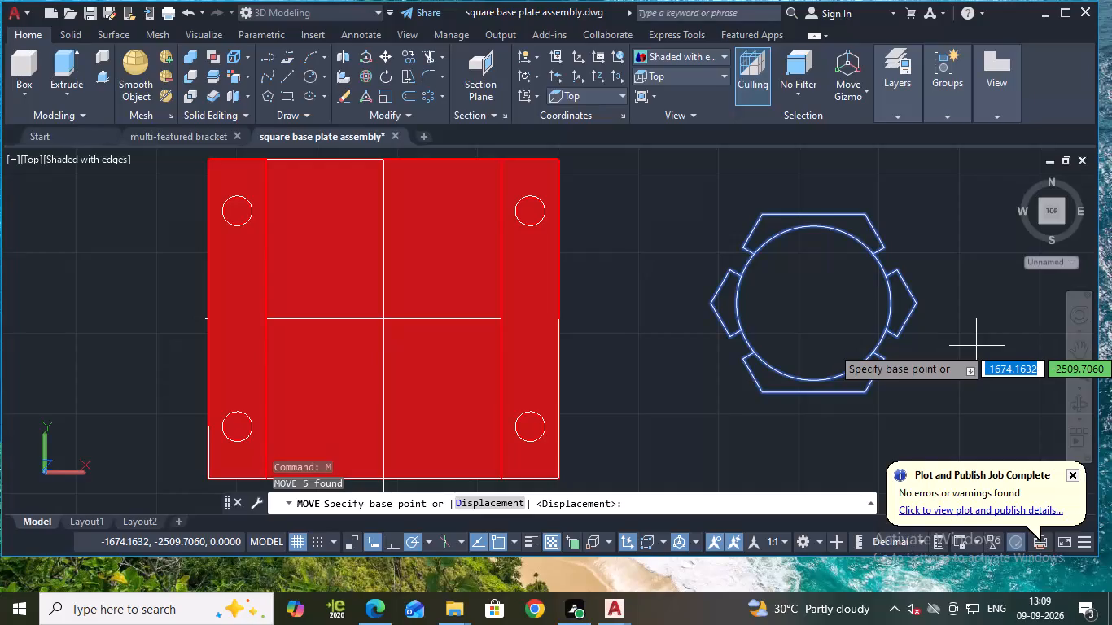
Place the slotted hexagon profile and inner circle by moving them from the circle's centre to the crossing of the plate's construction lines.
left_click(815, 305)
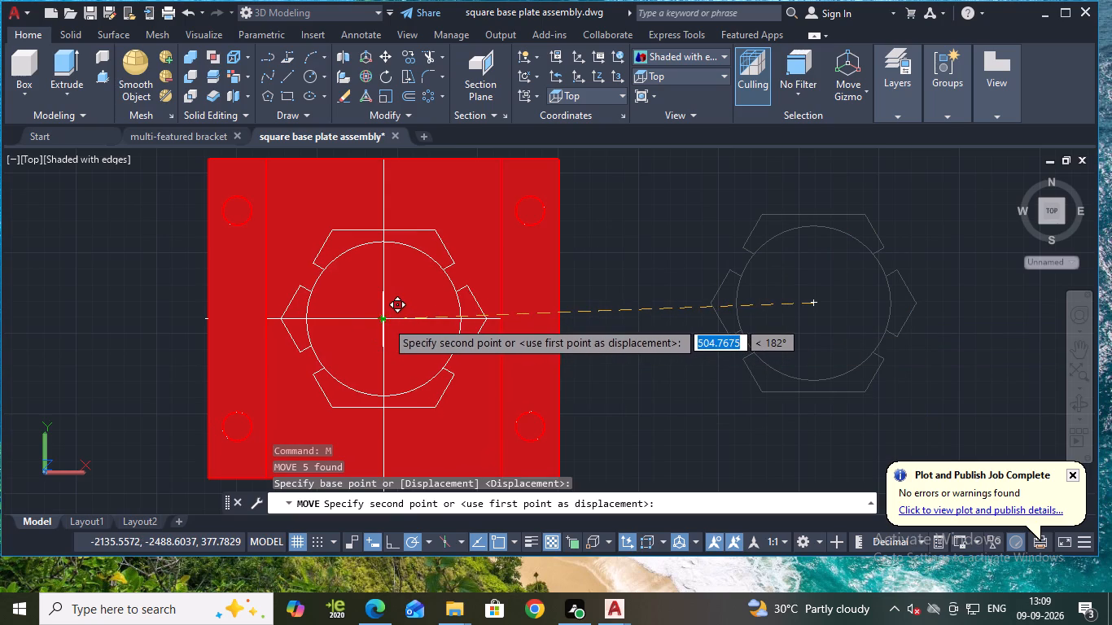
left_click(383, 319)
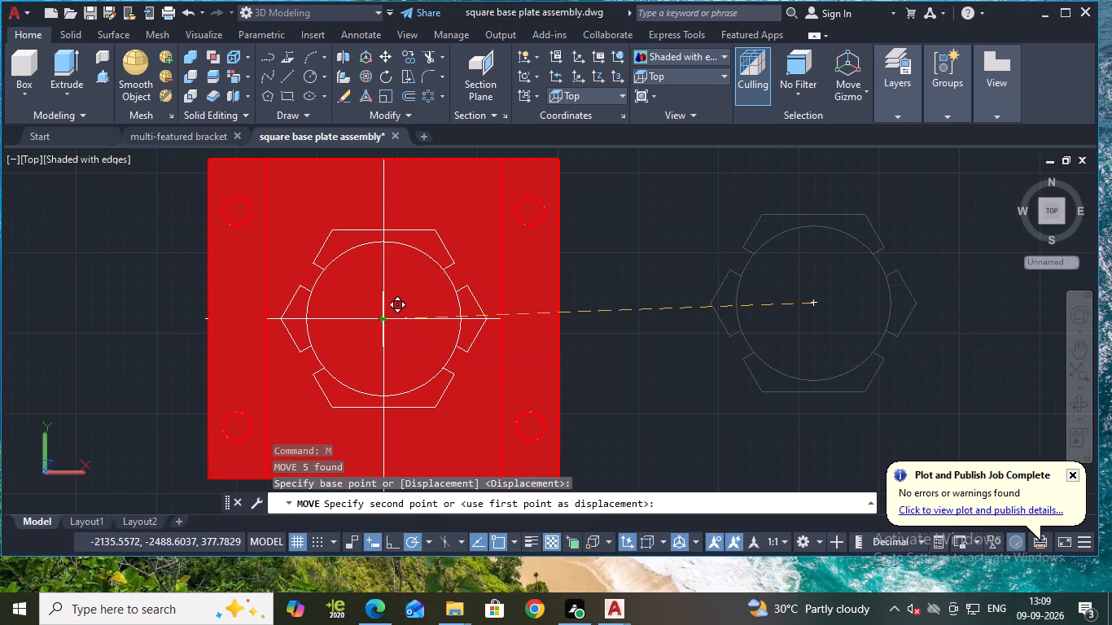
key("Escape")
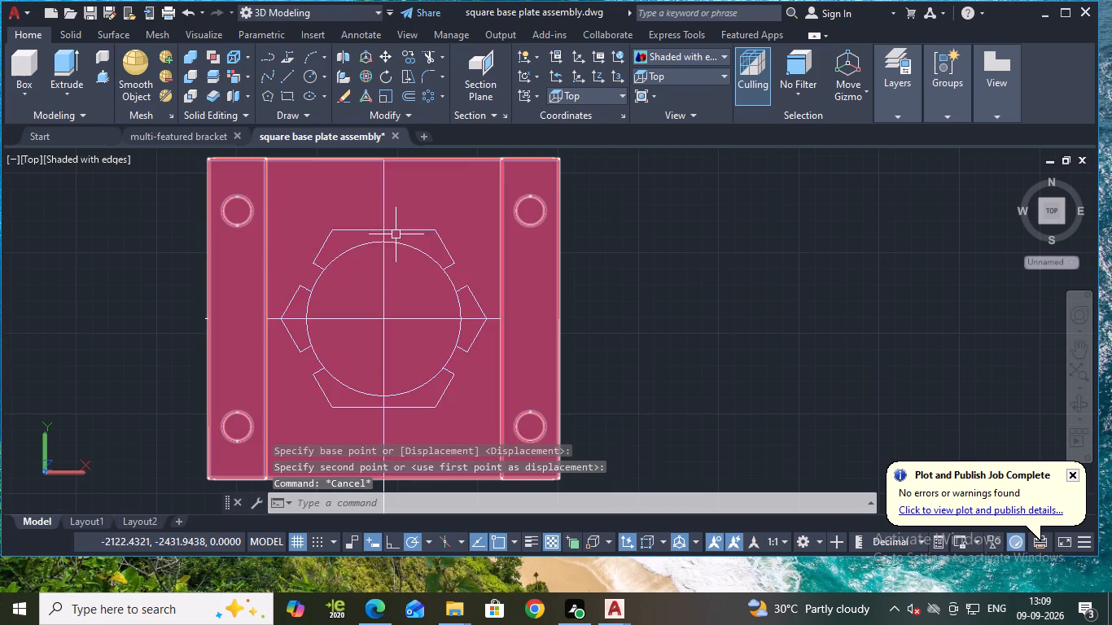
Delete the two construction lines that cross at the plate's centre.
left_click(384, 211)
key("Delete")
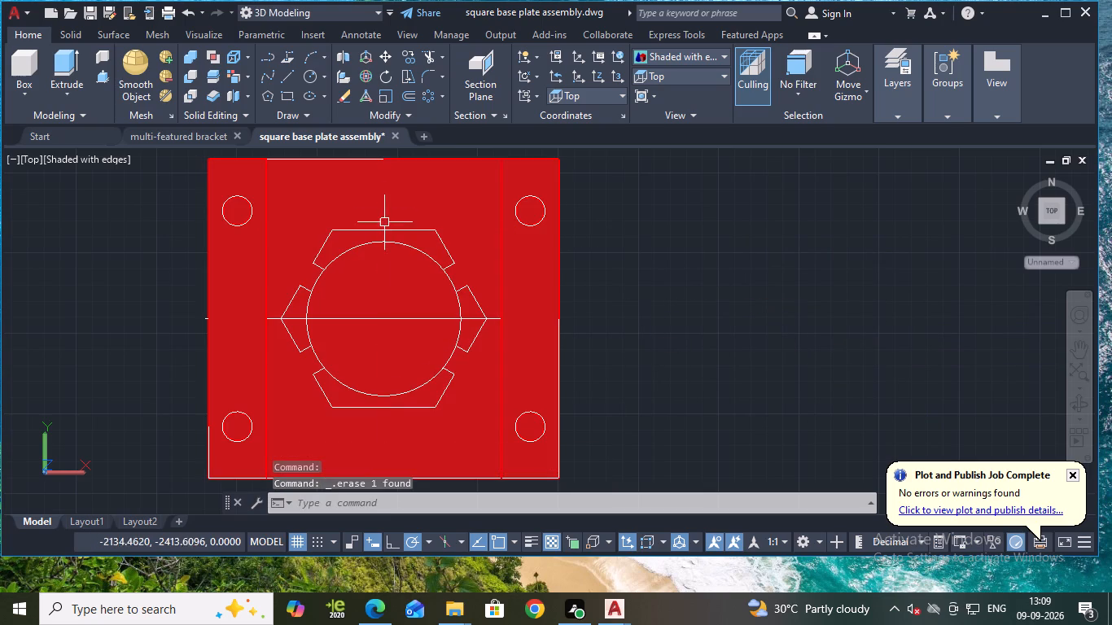
left_click(396, 321)
key("Delete")
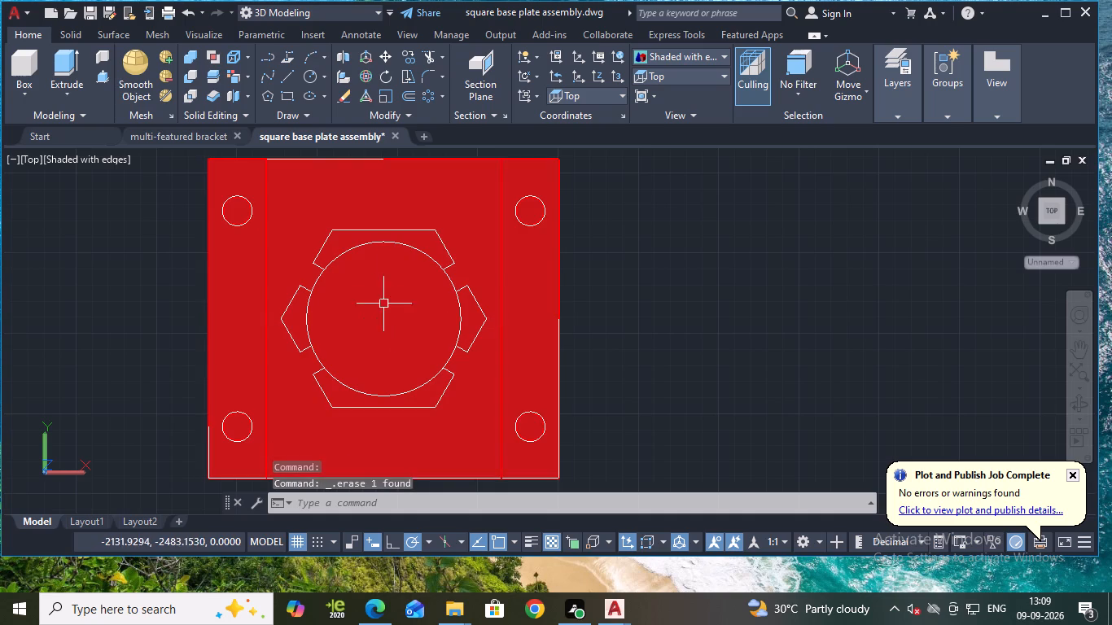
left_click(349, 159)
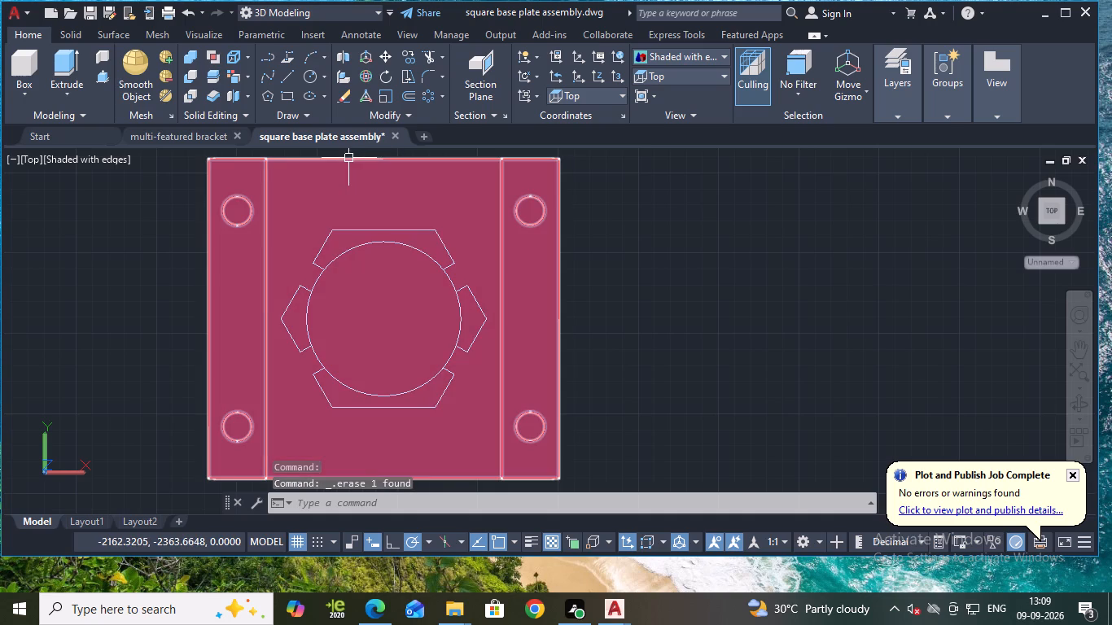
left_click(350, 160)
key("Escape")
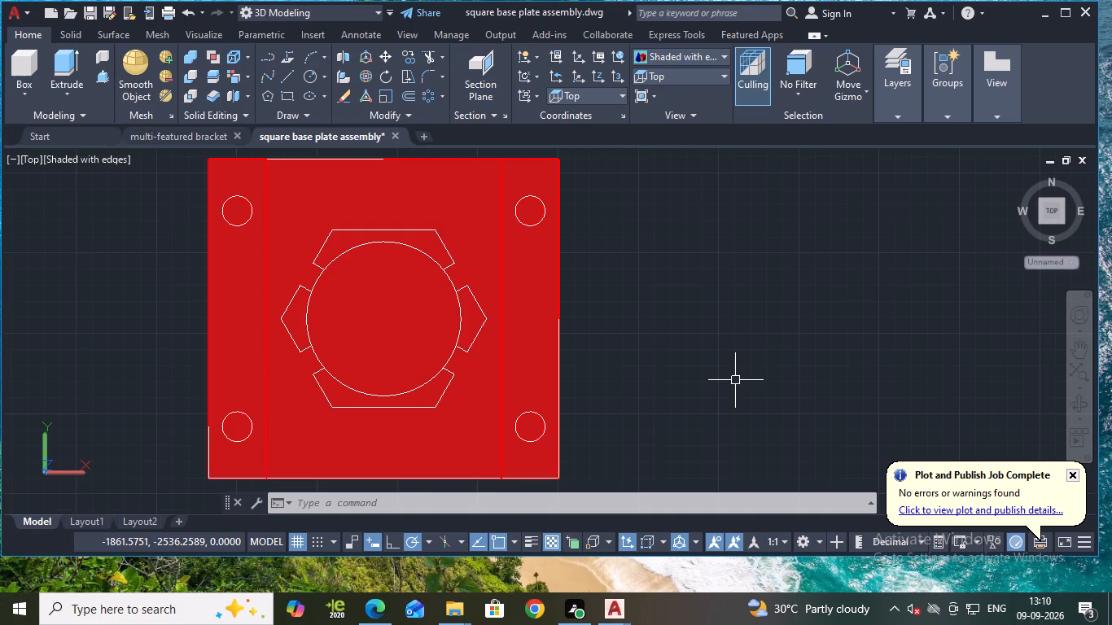
Save the drawing with the plate shown in a tilted 3D view.
scroll(655, 374, "down", 1)
scroll(624, 378, "up", 1)
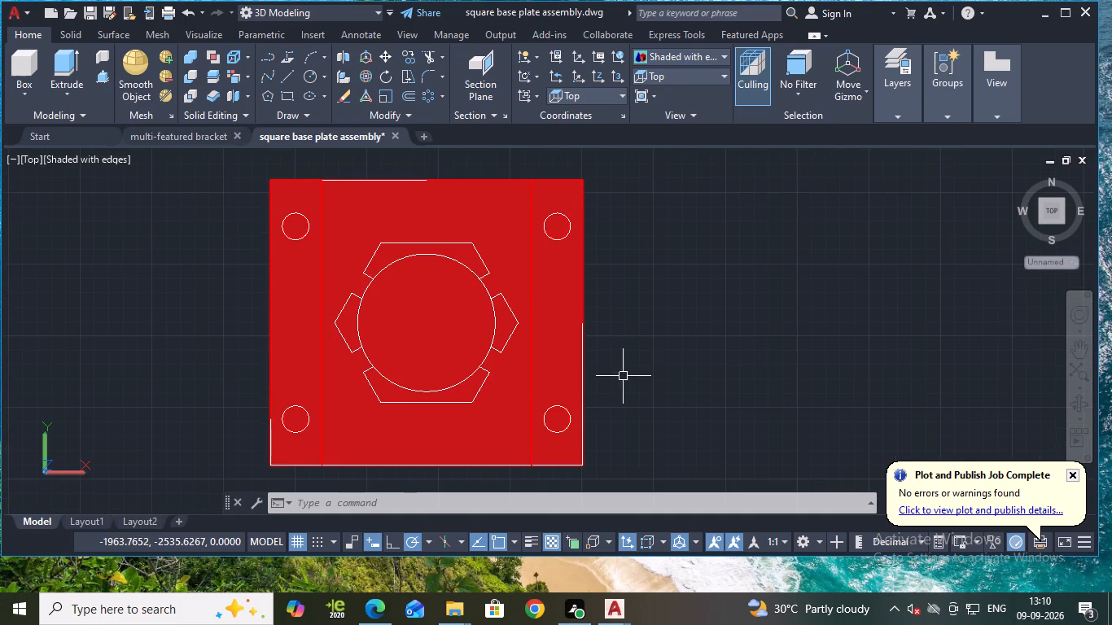
middle_click_drag(665, 380, 678, 335, "shift")
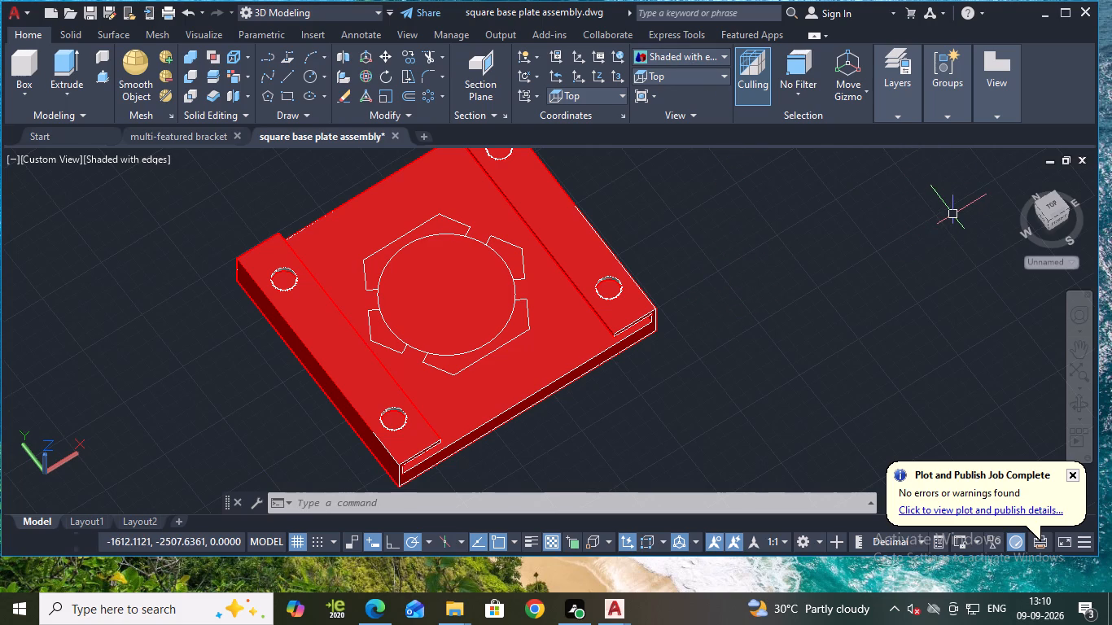
key("ctrl+s")
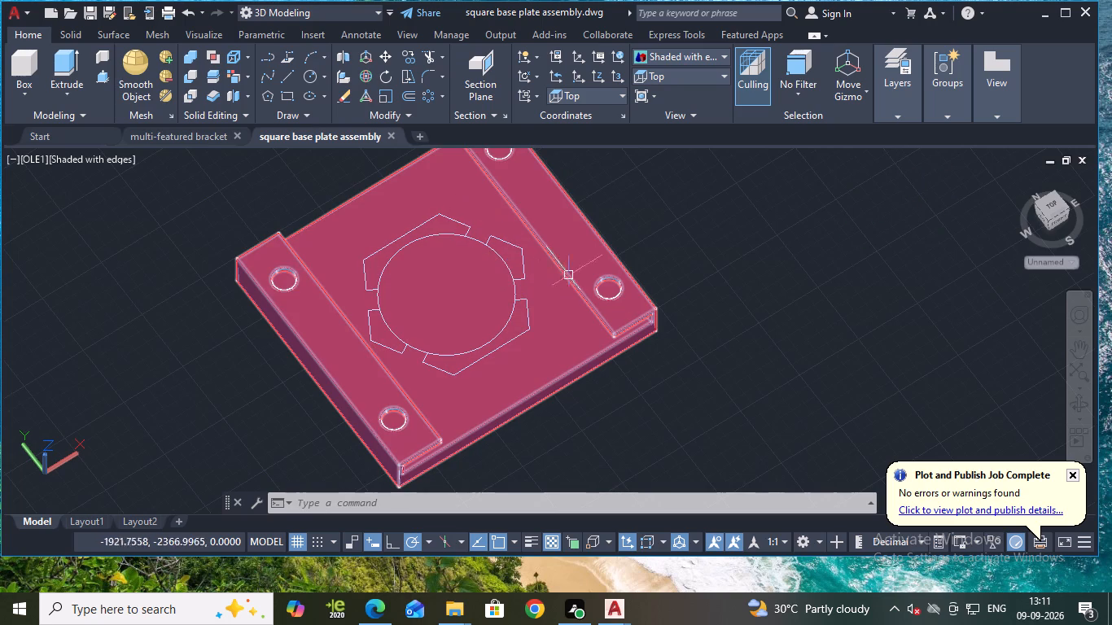
Presspull the area inside the inner circle down through the plate to cut the central hole.
left_click(104, 73)
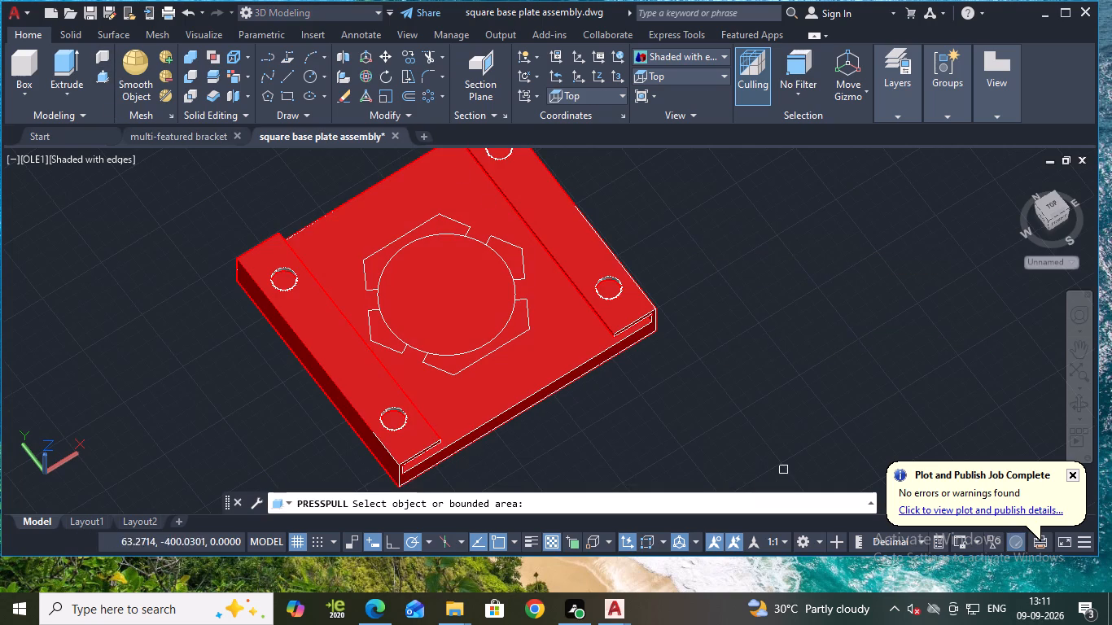
left_click(453, 309)
left_click(497, 435)
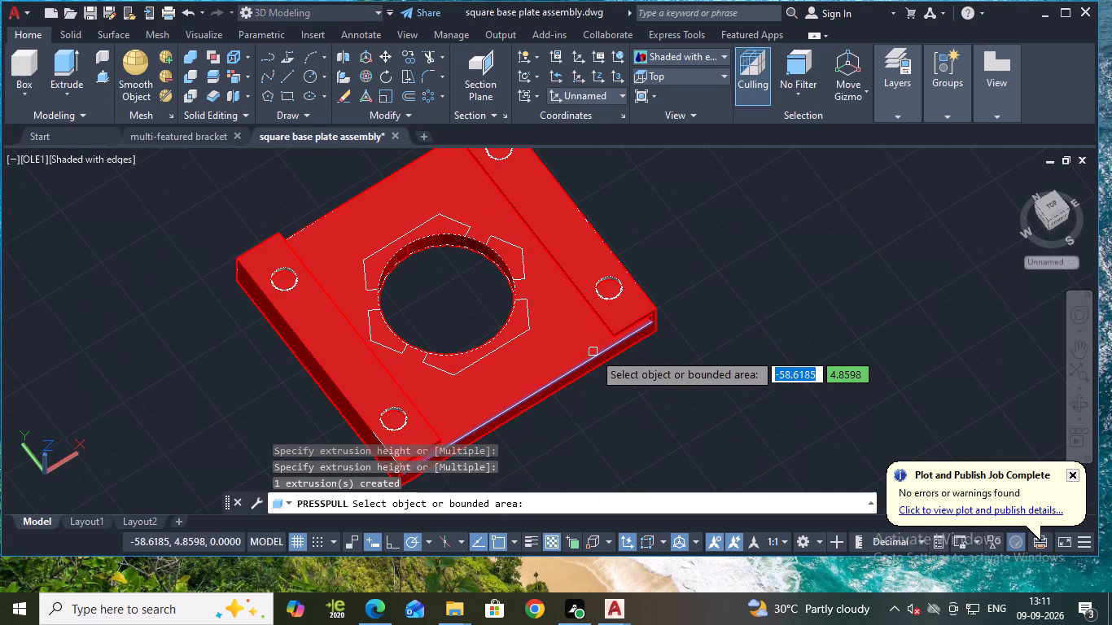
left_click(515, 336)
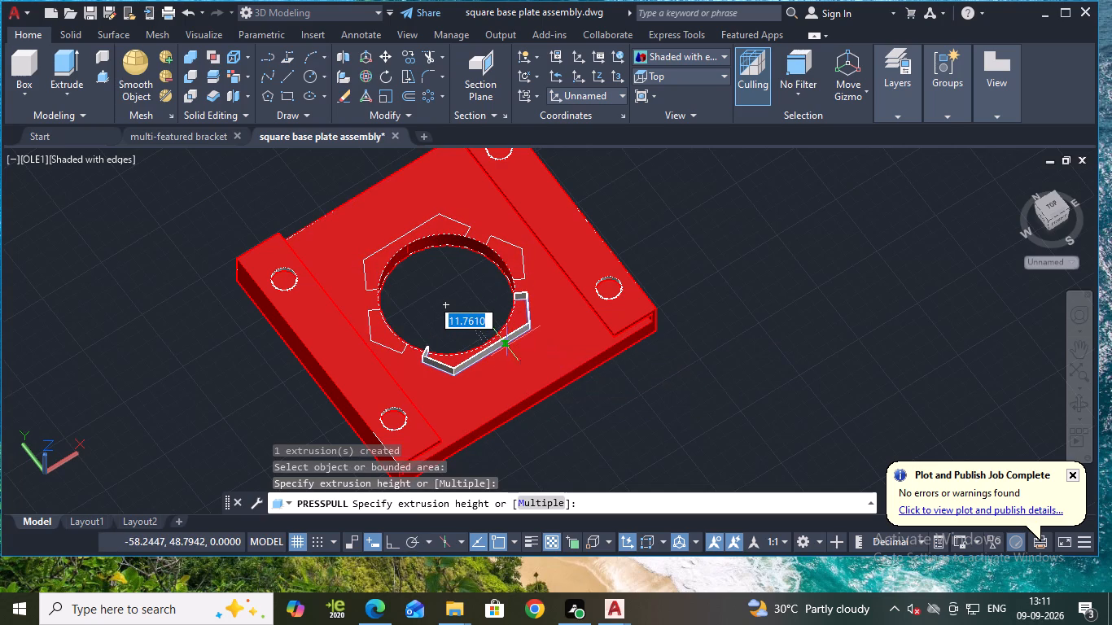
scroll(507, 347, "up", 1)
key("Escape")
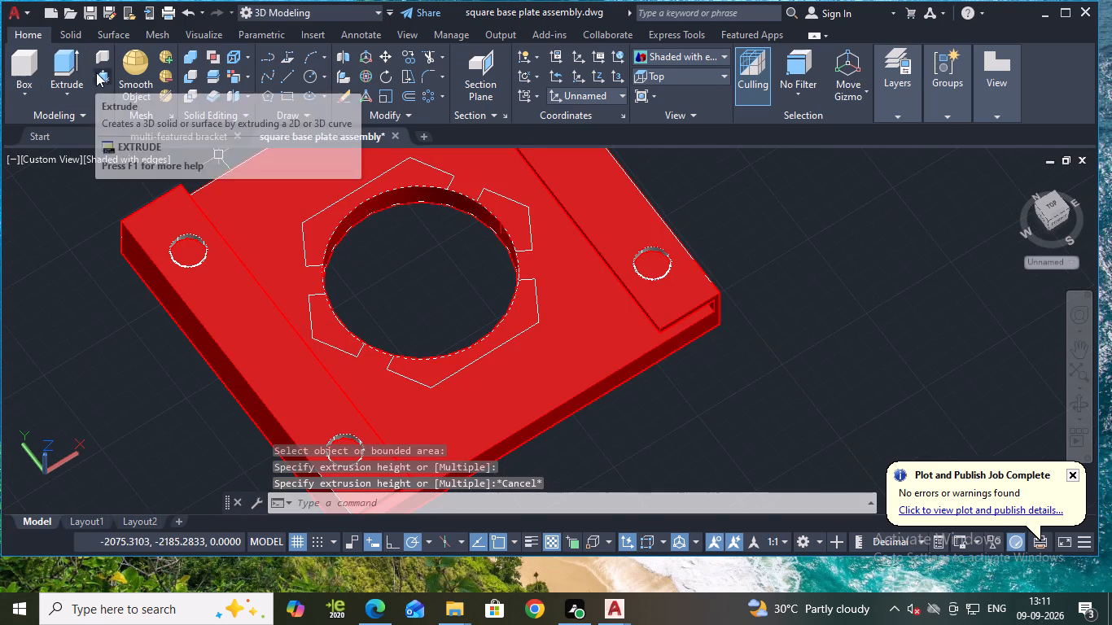
Presspull each of the four hexagon segments around the central hole upward by 20 units.
left_click(99, 73)
left_click(522, 320)
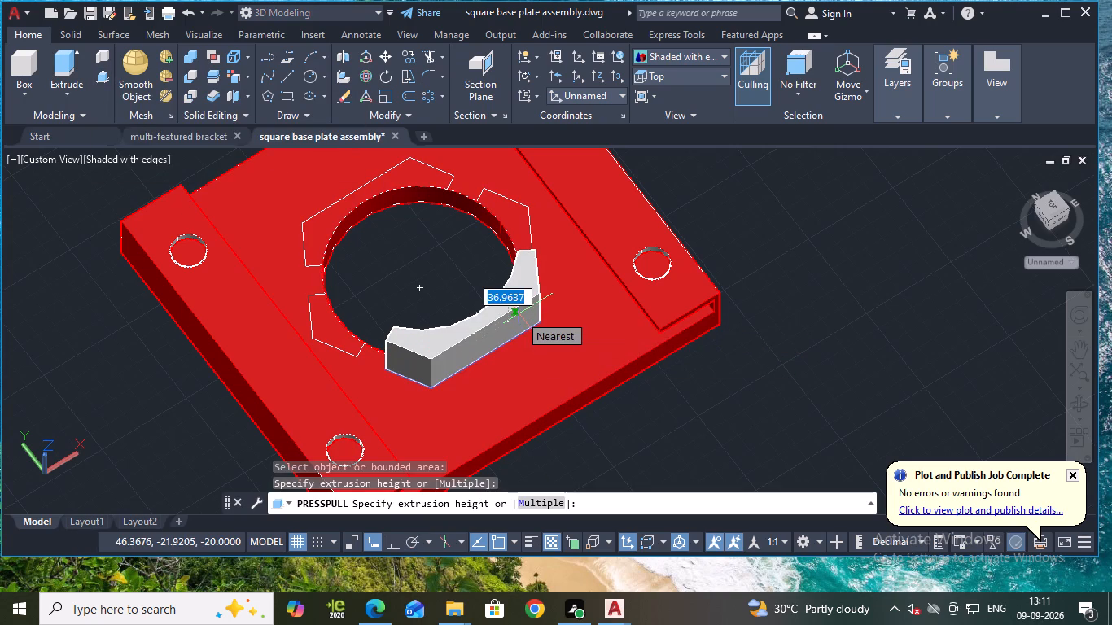
type("20")
key("Return")
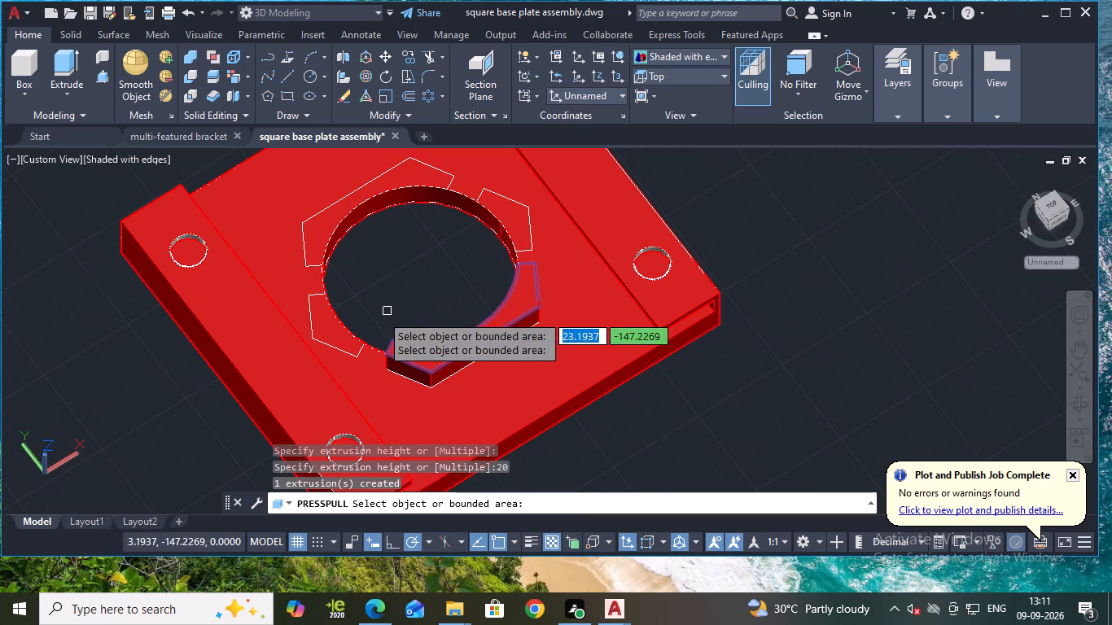
left_click(332, 336)
type("20")
key("Return")
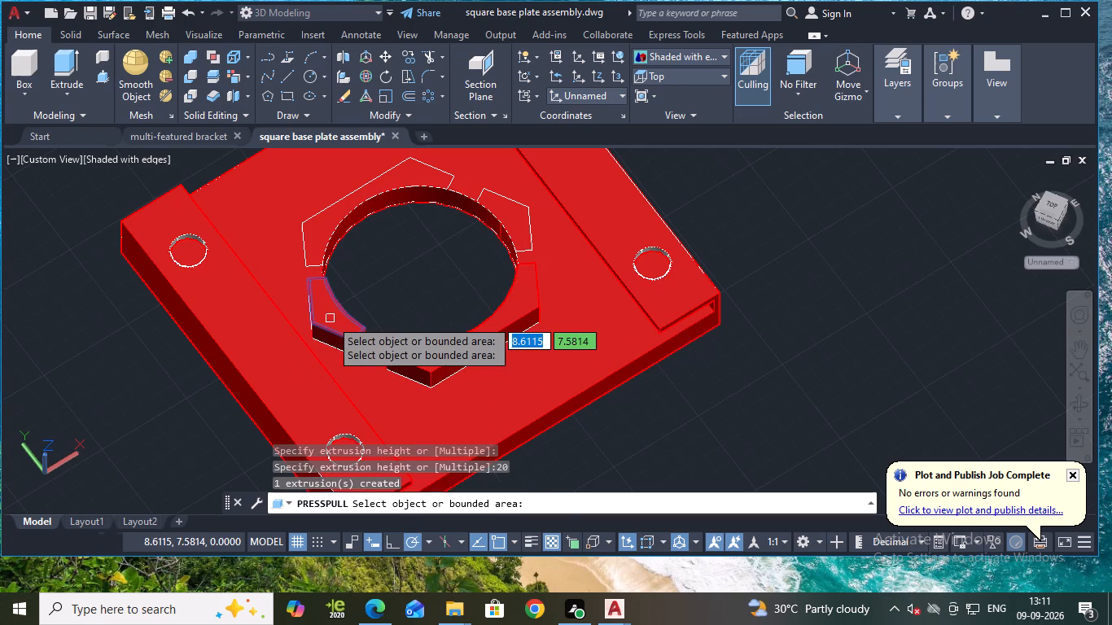
left_click(322, 229)
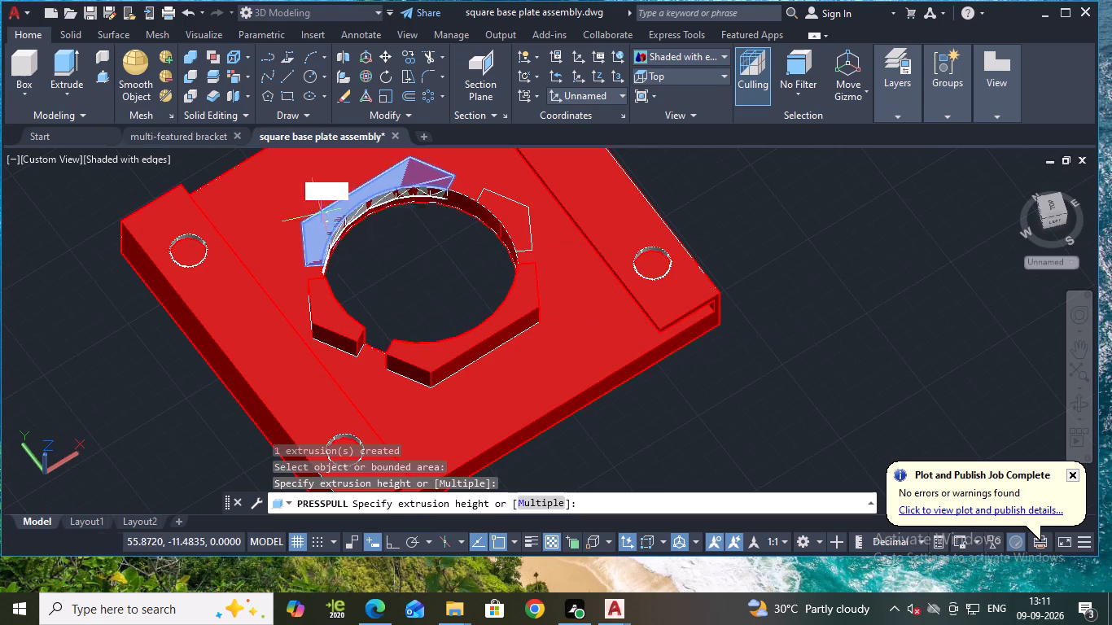
type("20")
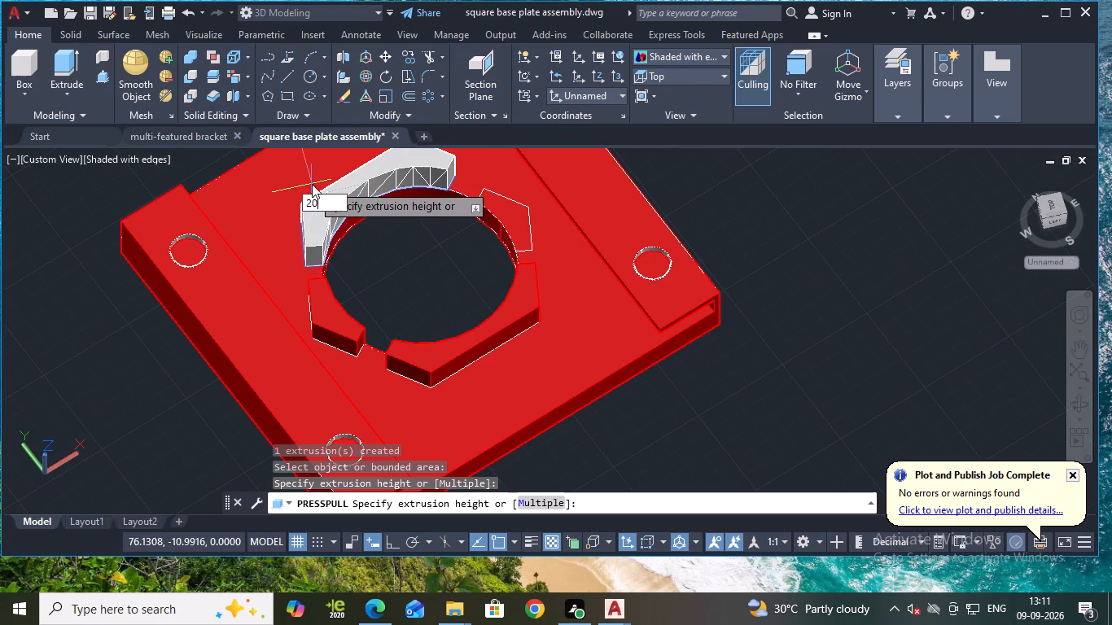
key("Return")
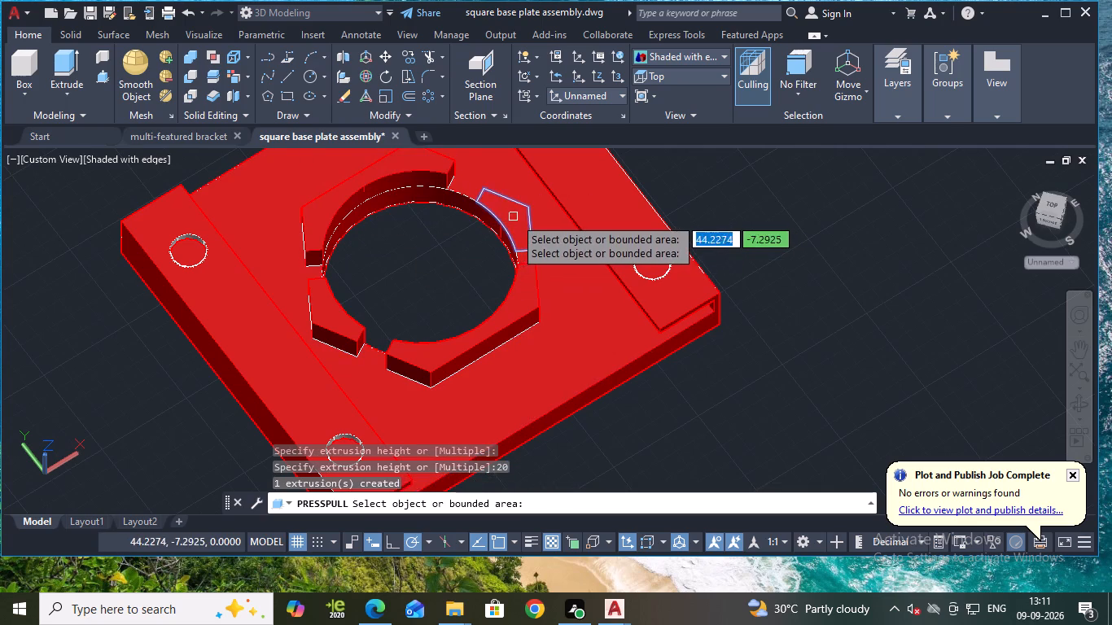
left_click(514, 217)
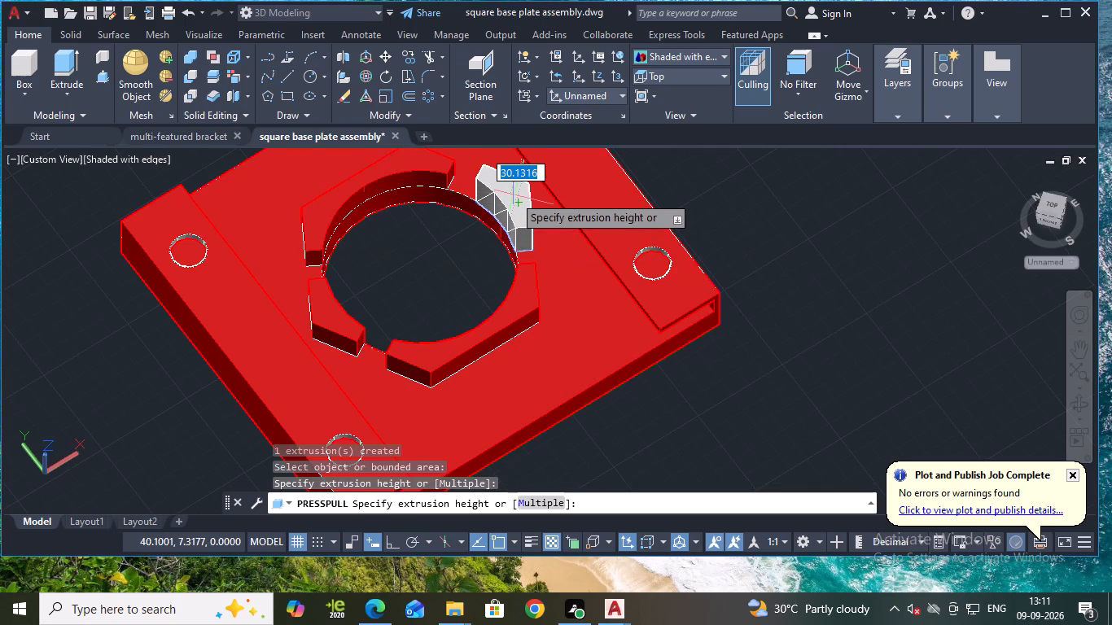
type("20")
key("Return")
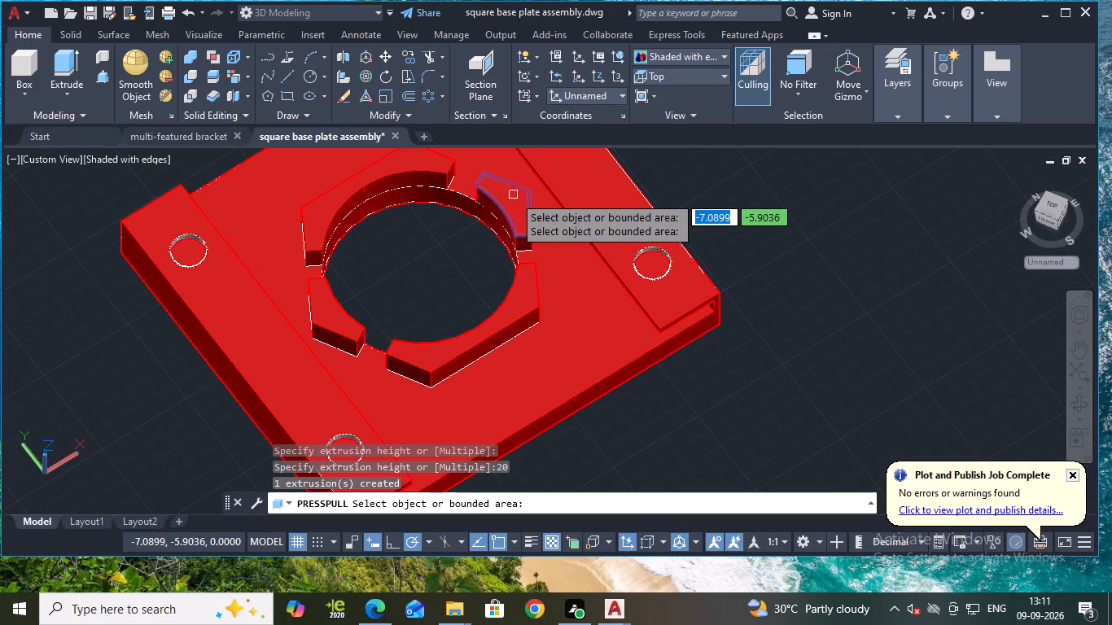
key("Escape")
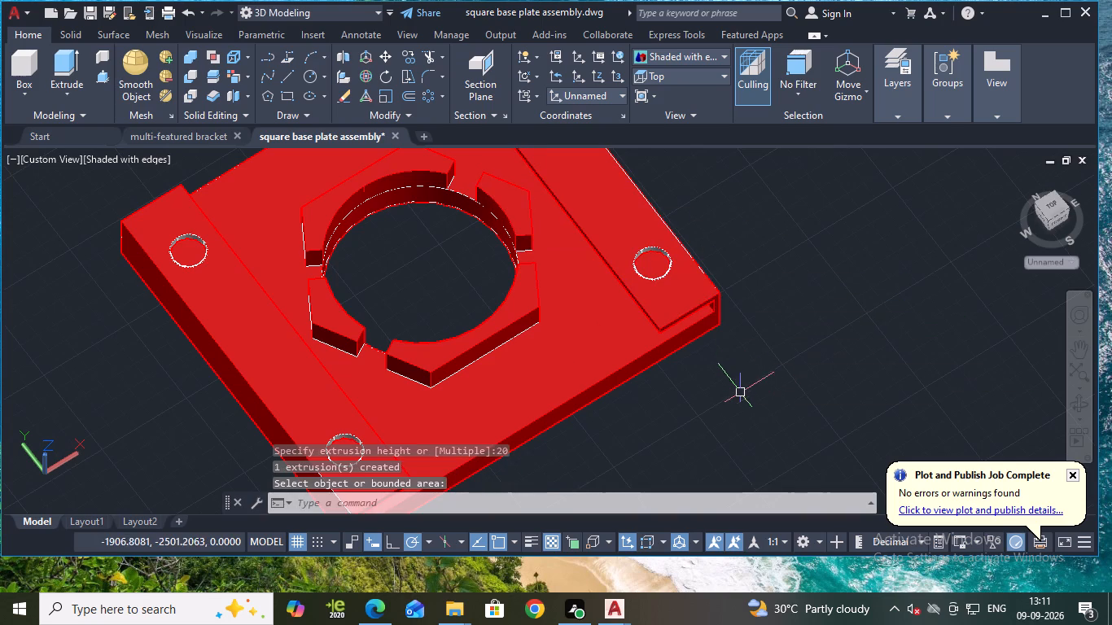
Save the drawing with the raised segments.
scroll(725, 404, "down", 2)
key("ctrl+s")
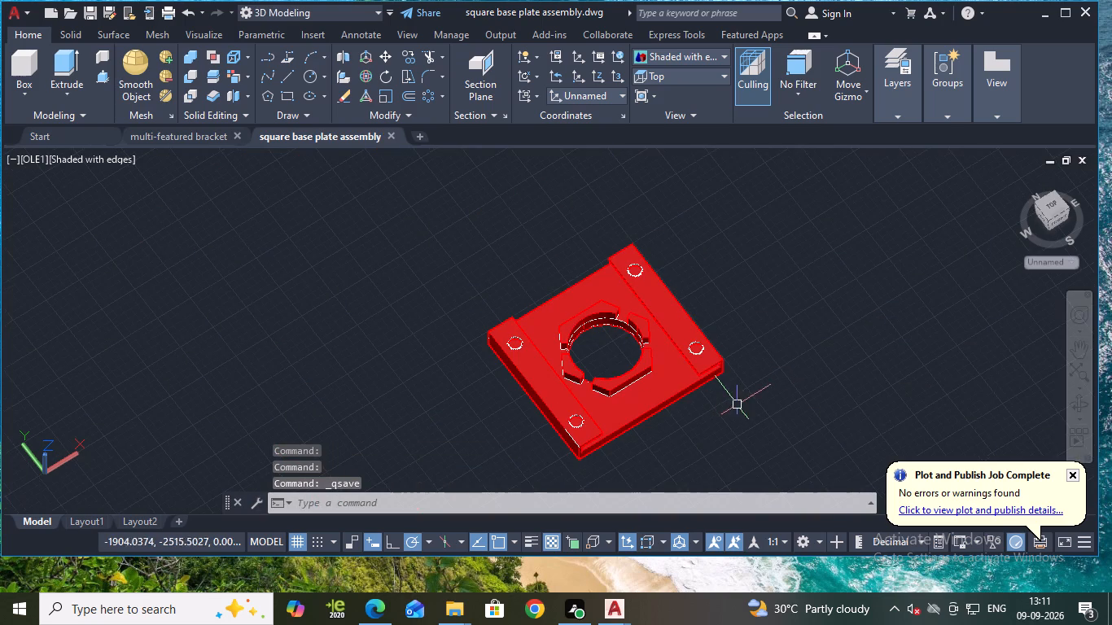
Start Color Faces and select the top, inner and front-side faces of the four raised hexagon segments.
middle_click_drag(735, 422, 785, 422, "shift")
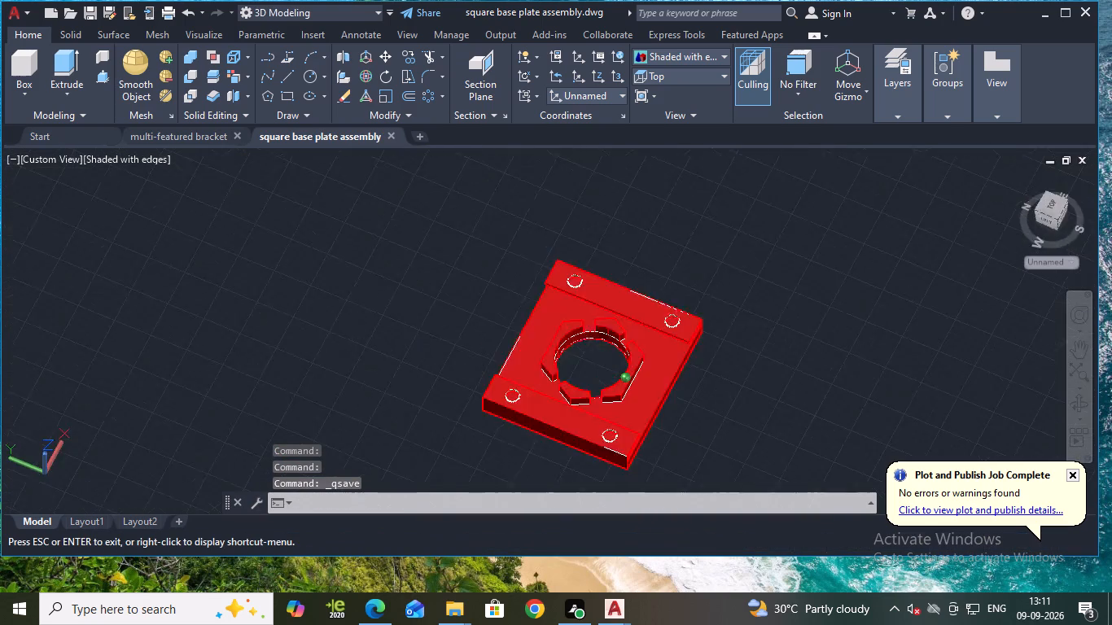
middle_click_drag(785, 422, 682, 378, "shift")
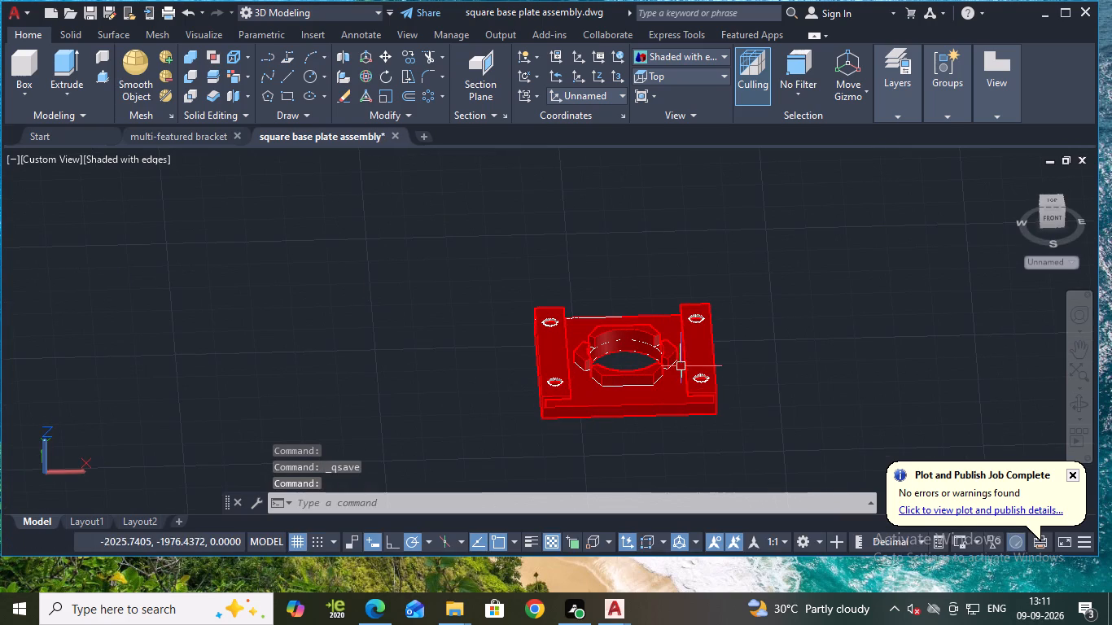
scroll(503, 256, "up", 1)
middle_click_drag(675, 284, 416, 223)
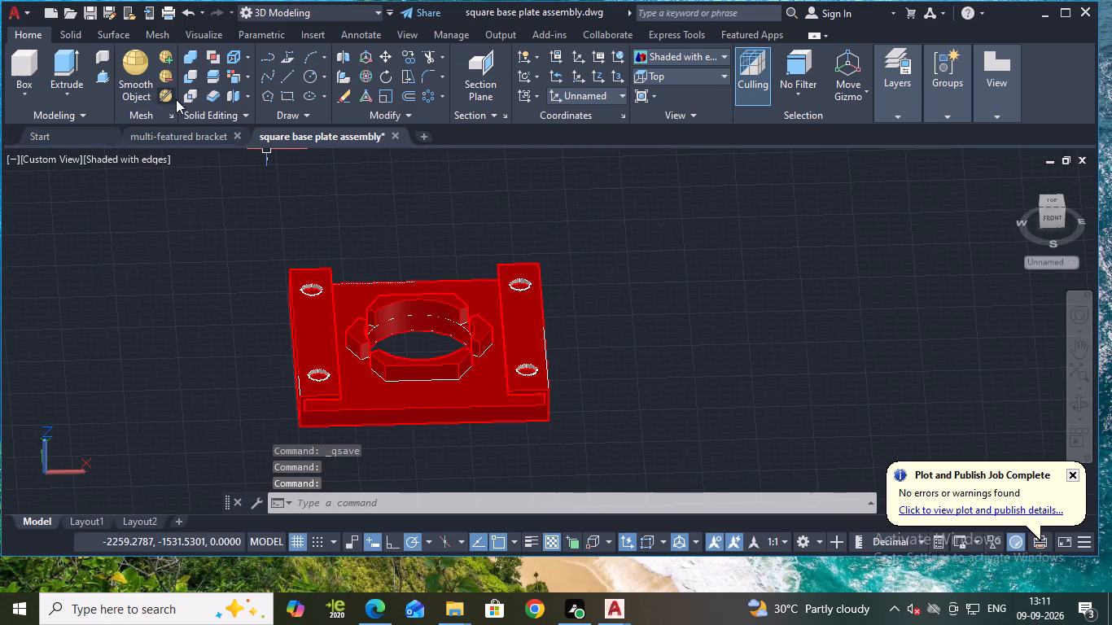
left_click(236, 79)
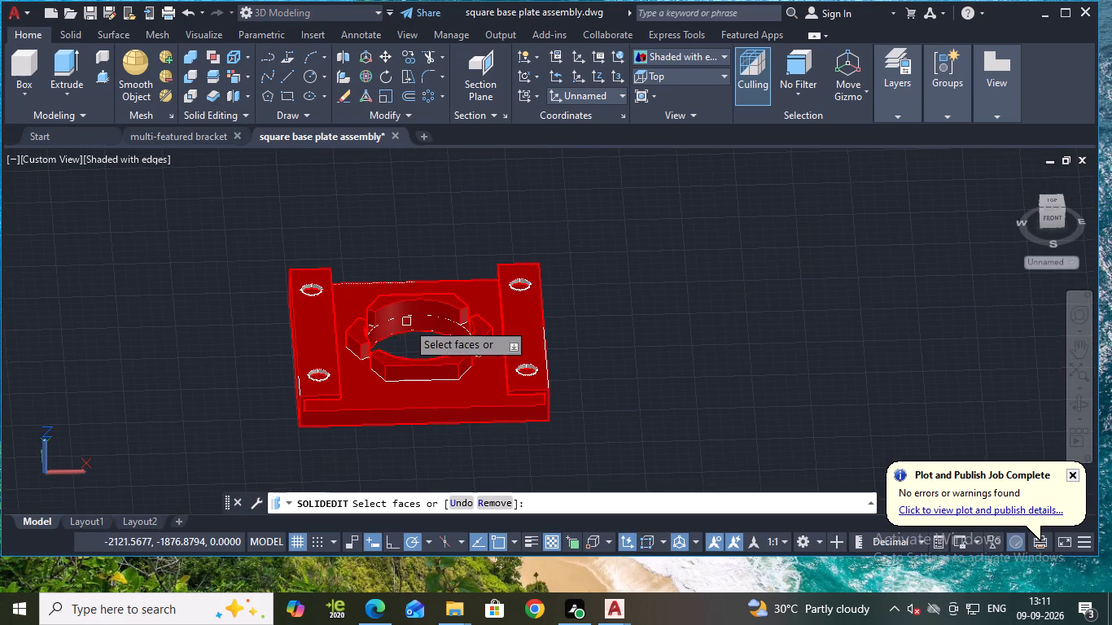
left_click(446, 302)
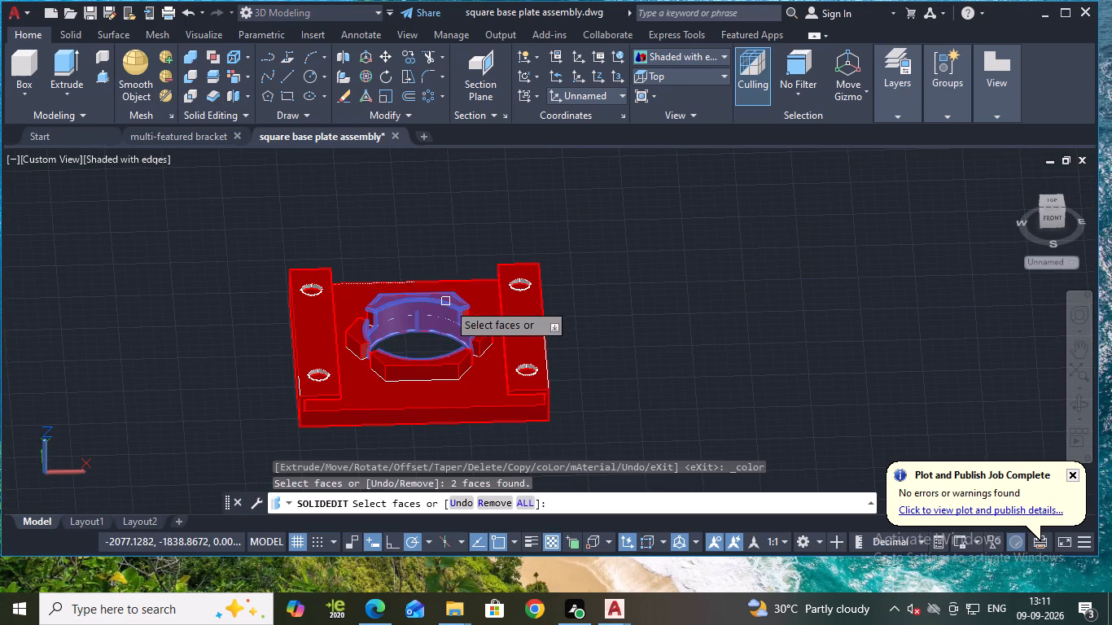
left_click(455, 366)
left_click(476, 350)
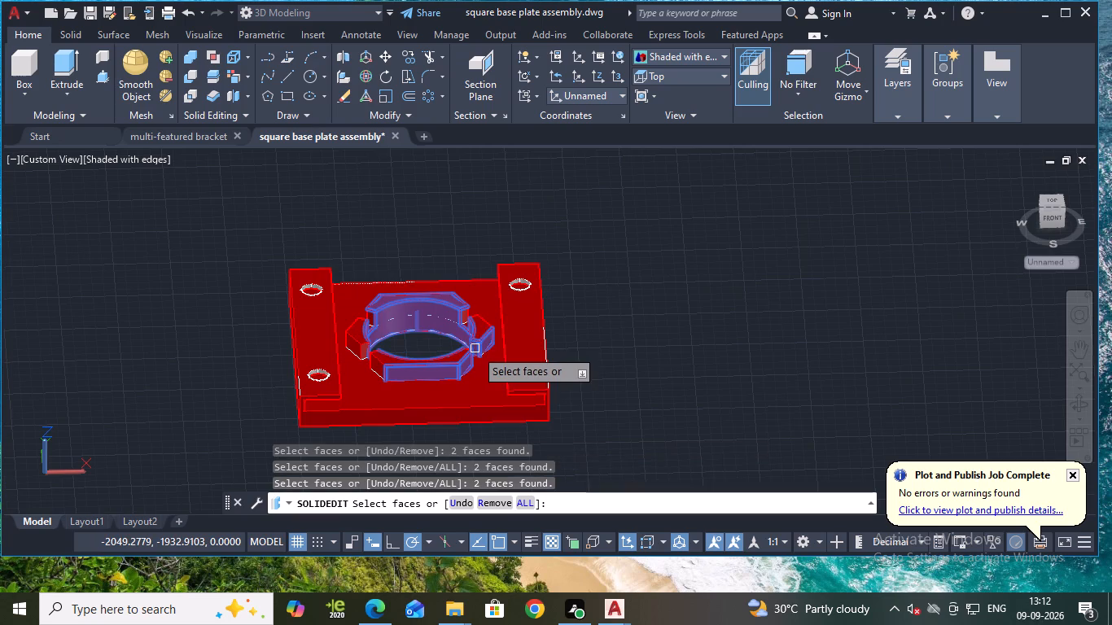
scroll(475, 349, "up", 2)
left_click(488, 321)
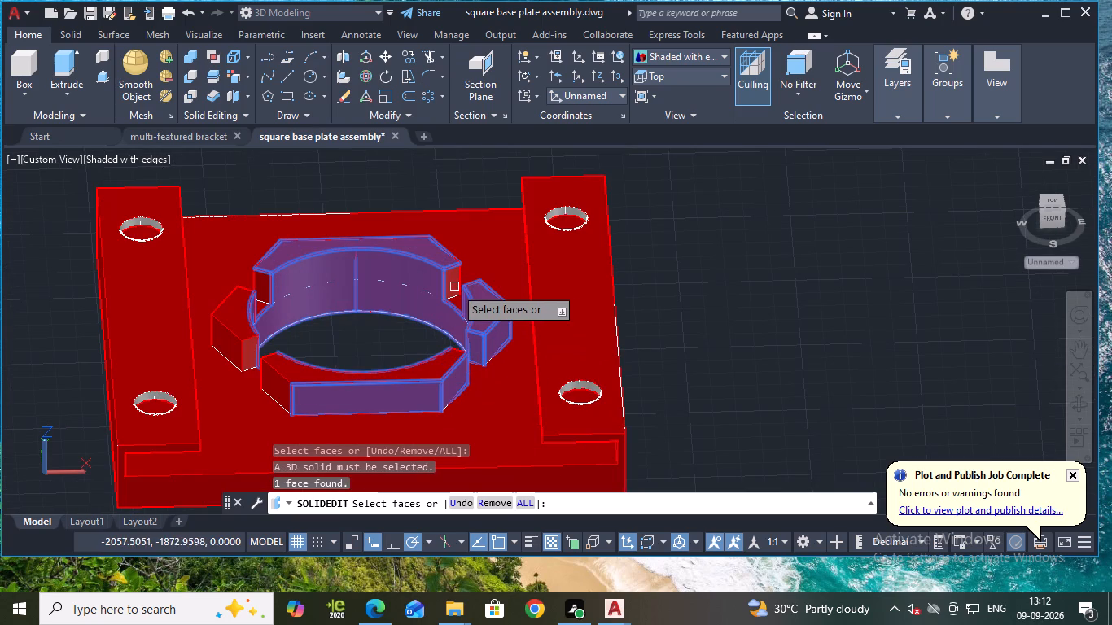
left_click(454, 286)
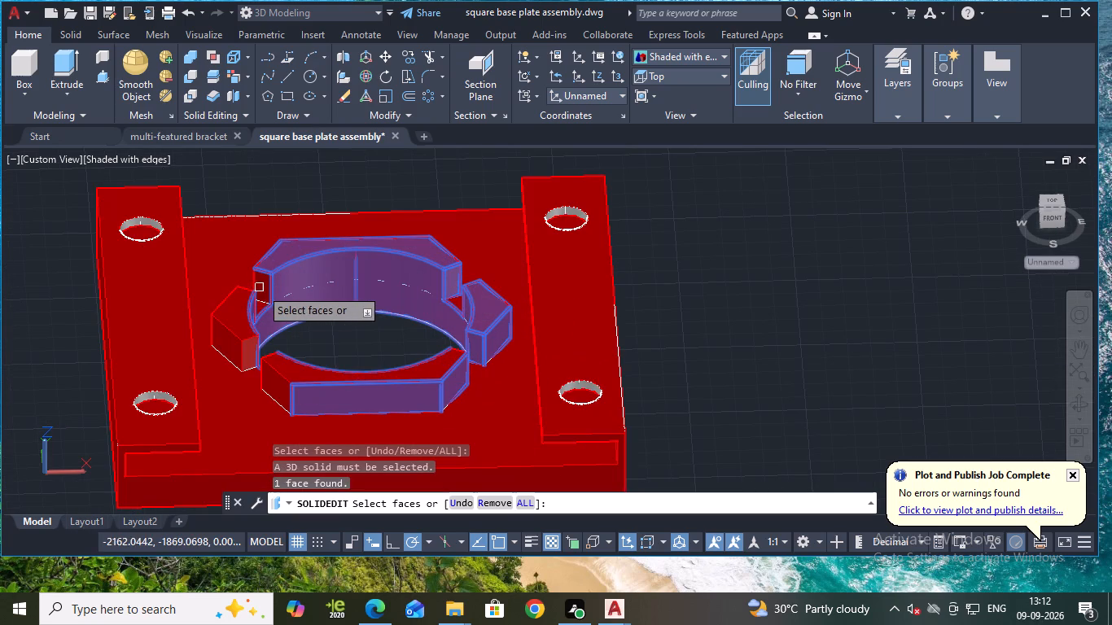
left_click(261, 288)
left_click(237, 310)
left_click(233, 341)
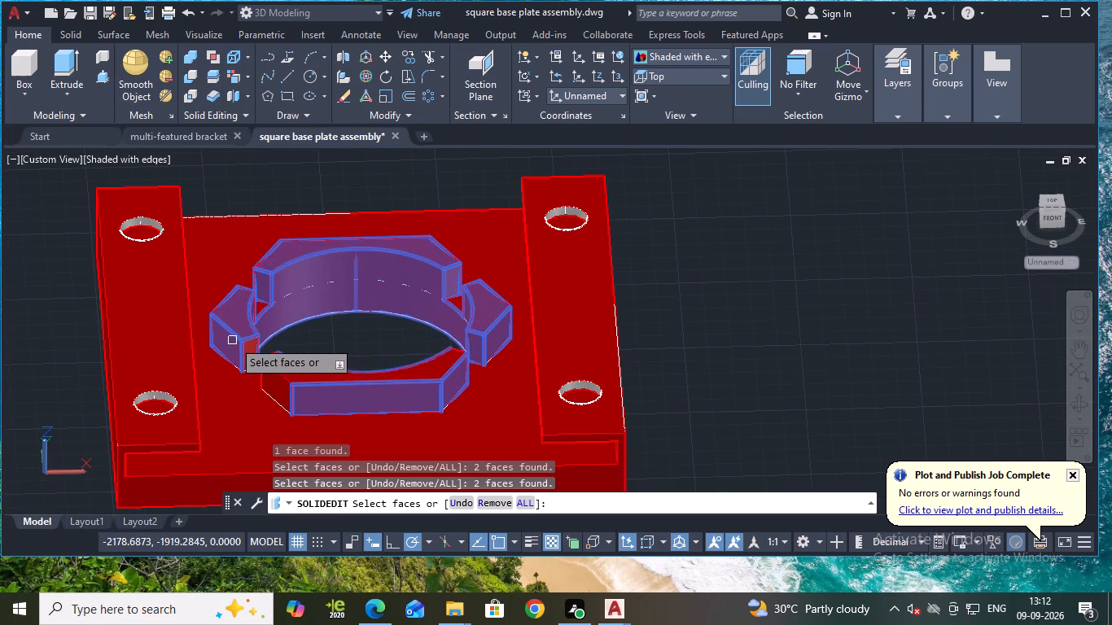
left_click(247, 349)
left_click(252, 356)
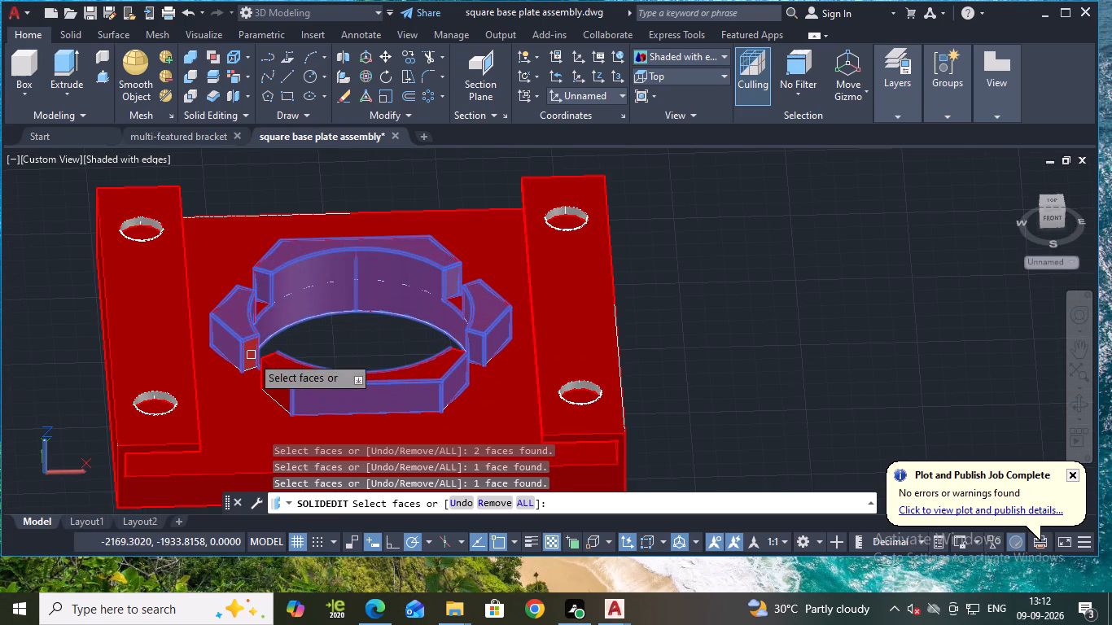
left_click(246, 355)
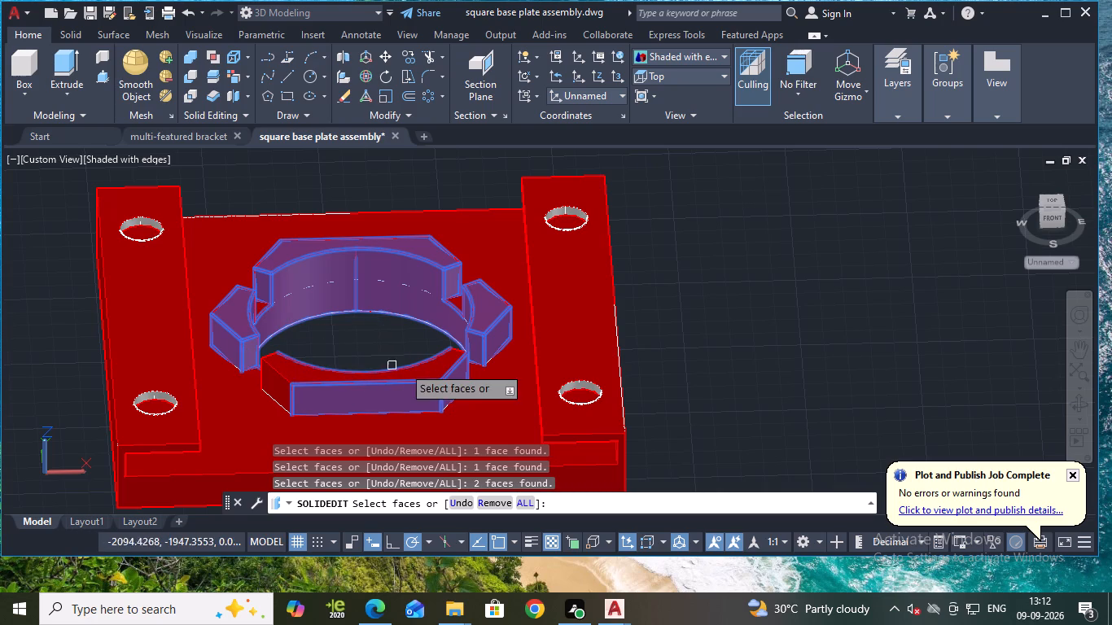
left_click(428, 367)
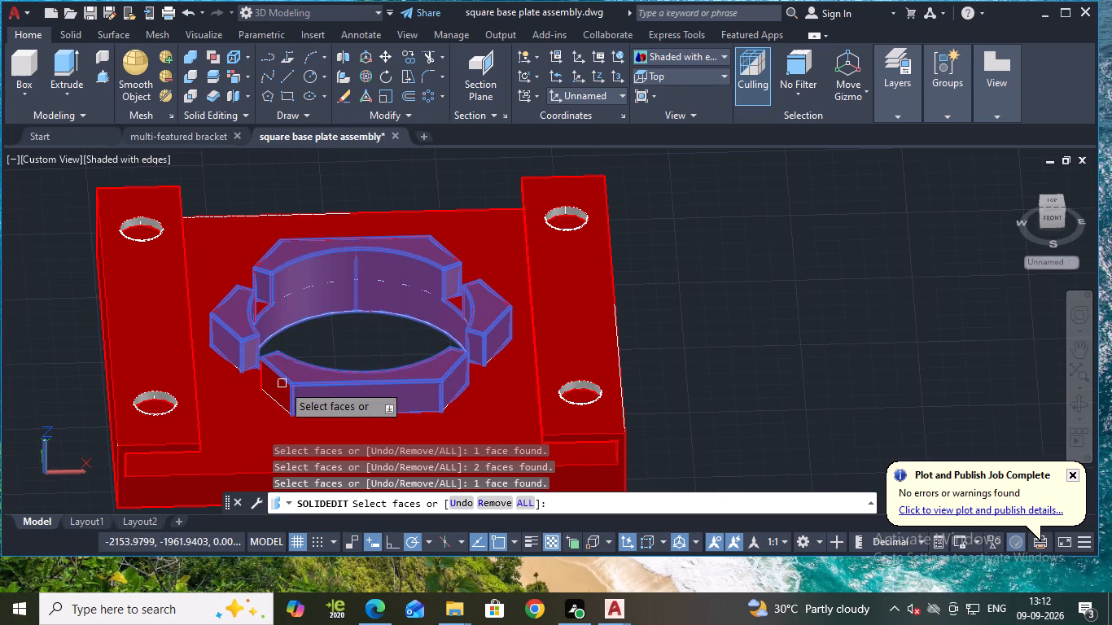
left_click(282, 384)
Add the remaining end and outer side faces of the hexagon segments reachable from the plate's right side to the face selection.
middle_click_drag(726, 327, 558, 312, "shift")
scroll(726, 327, "up", 1, "shift")
middle_click_drag(783, 461, 704, 421)
left_click(484, 413)
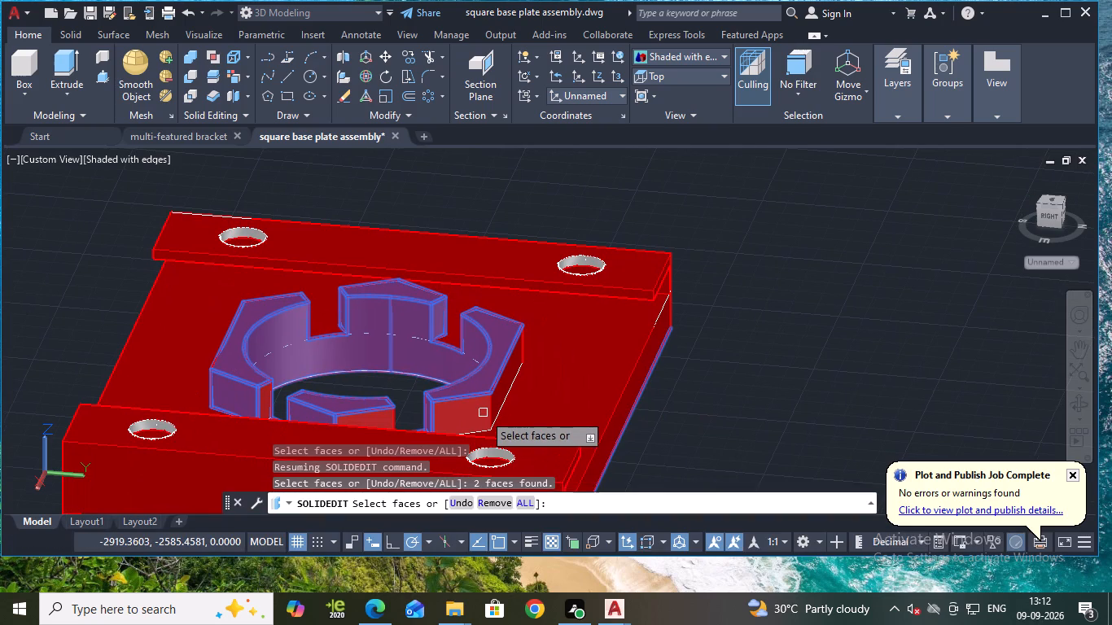
left_click(479, 411)
left_click(501, 391)
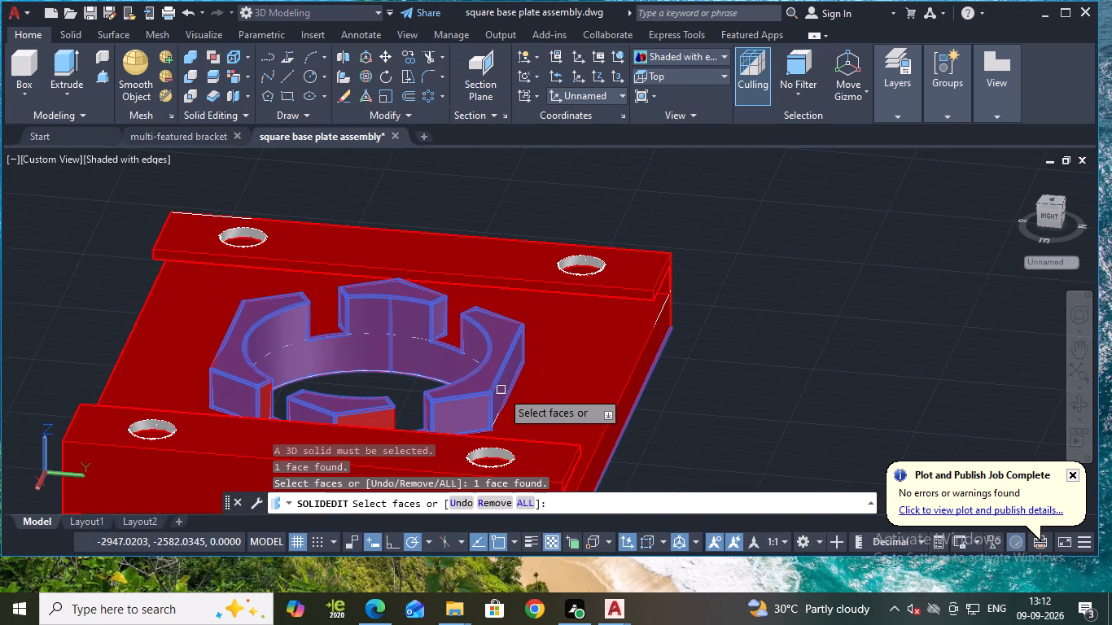
middle_click_drag(728, 440, 653, 438, "shift")
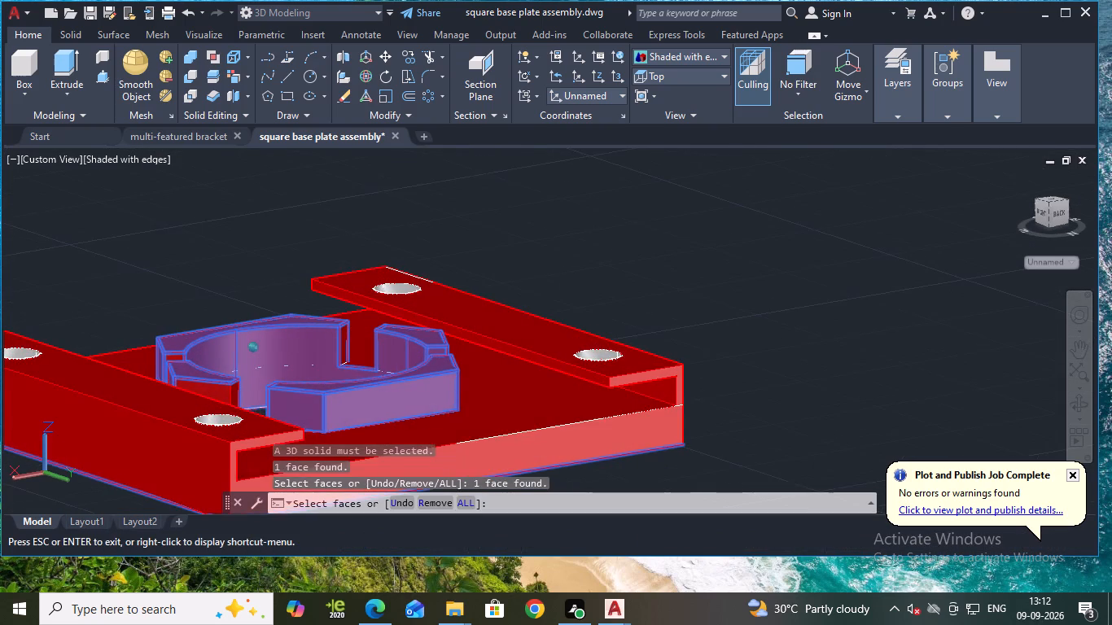
scroll(322, 396, "up", 1)
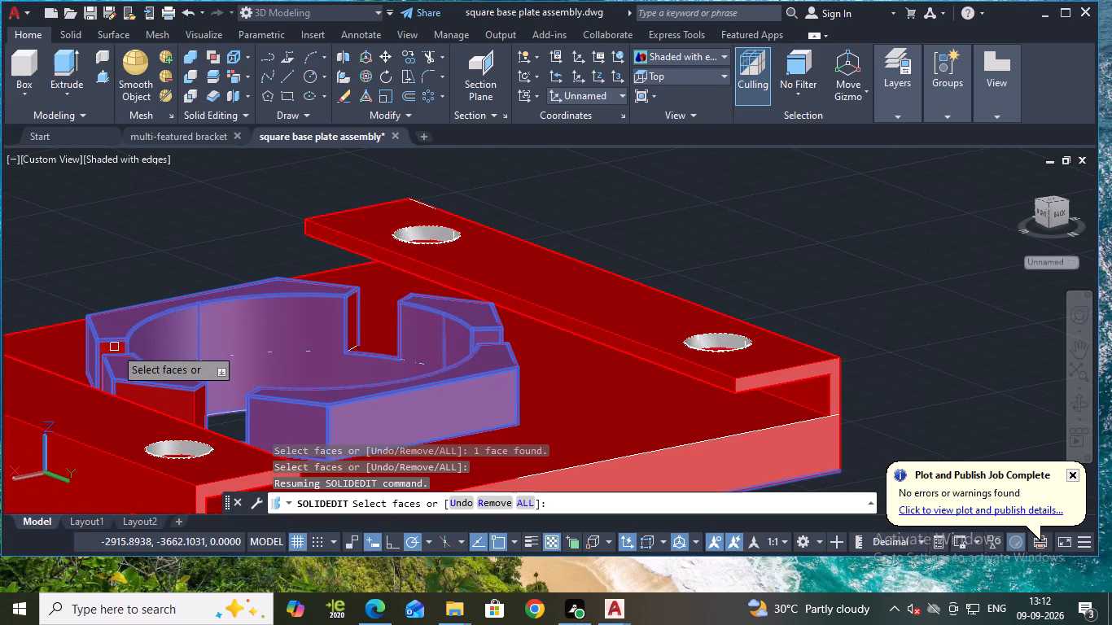
left_click(115, 347)
left_click(201, 401)
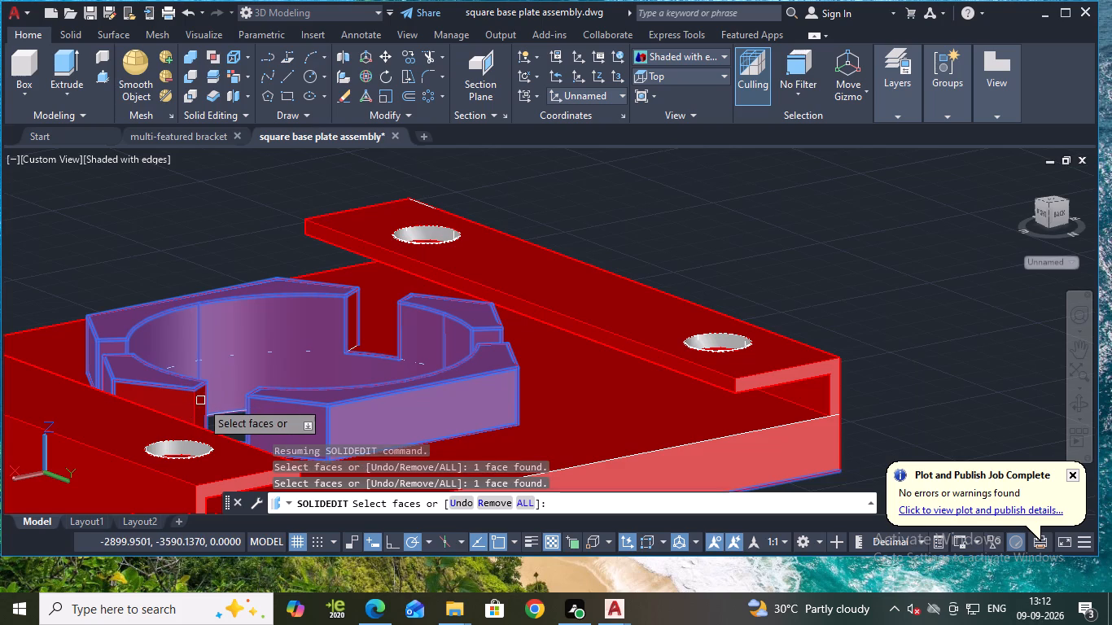
left_click(182, 400)
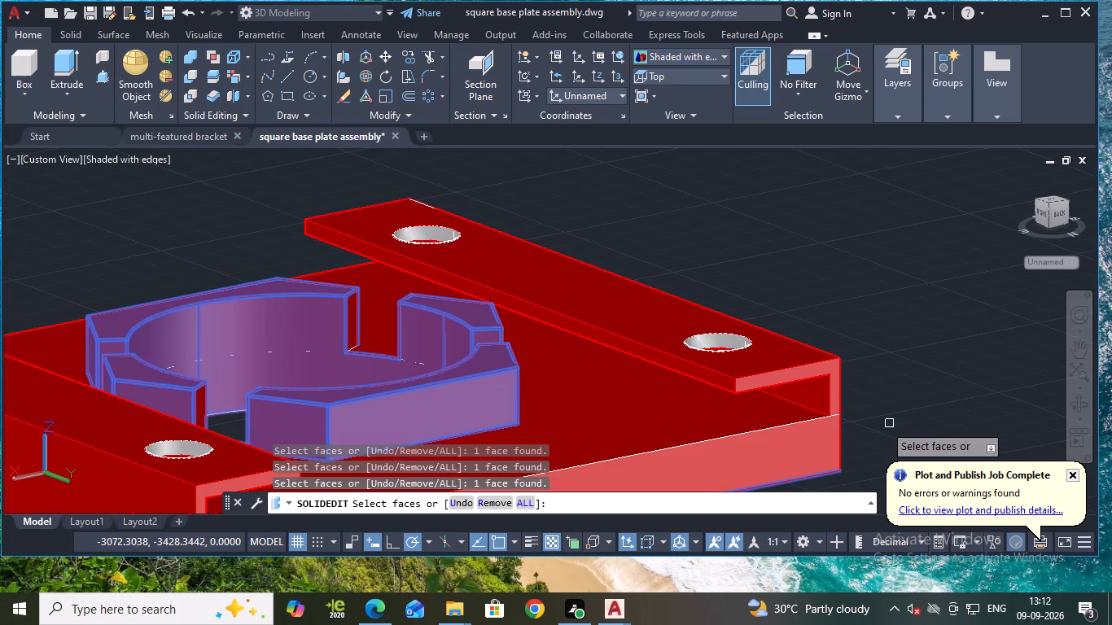
Add the remaining back-side faces of the hexagon segments and colour all selected faces with index color 167.
middle_click_drag(904, 355, 838, 326)
middle_click_drag(928, 335, 905, 338, "shift")
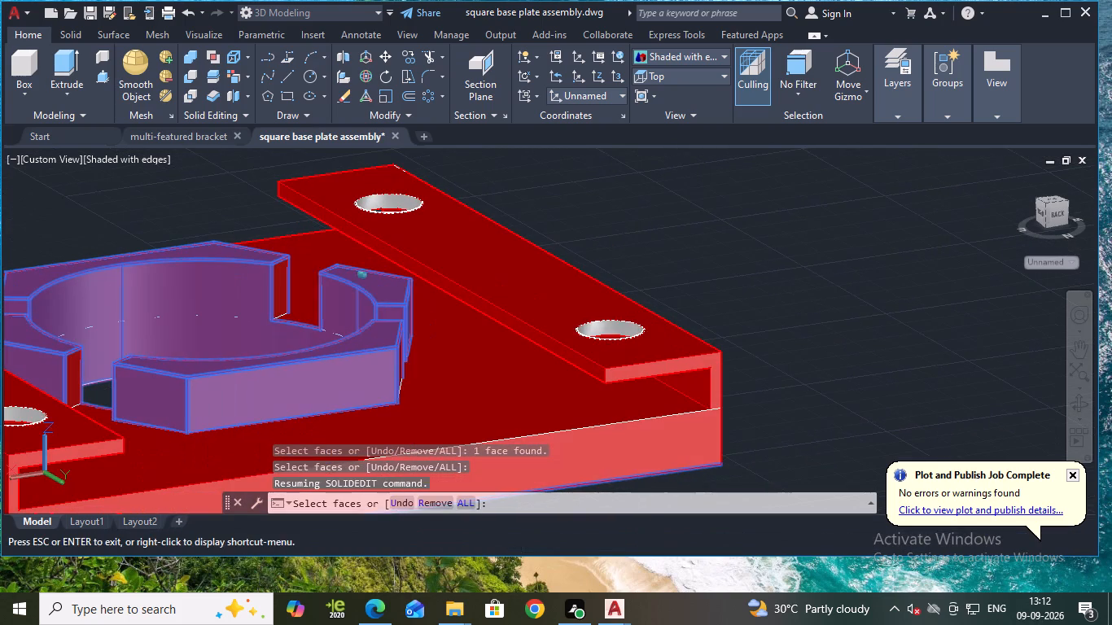
middle_click_drag(905, 338, 867, 330, "shift")
middle_click_drag(820, 330, 904, 368)
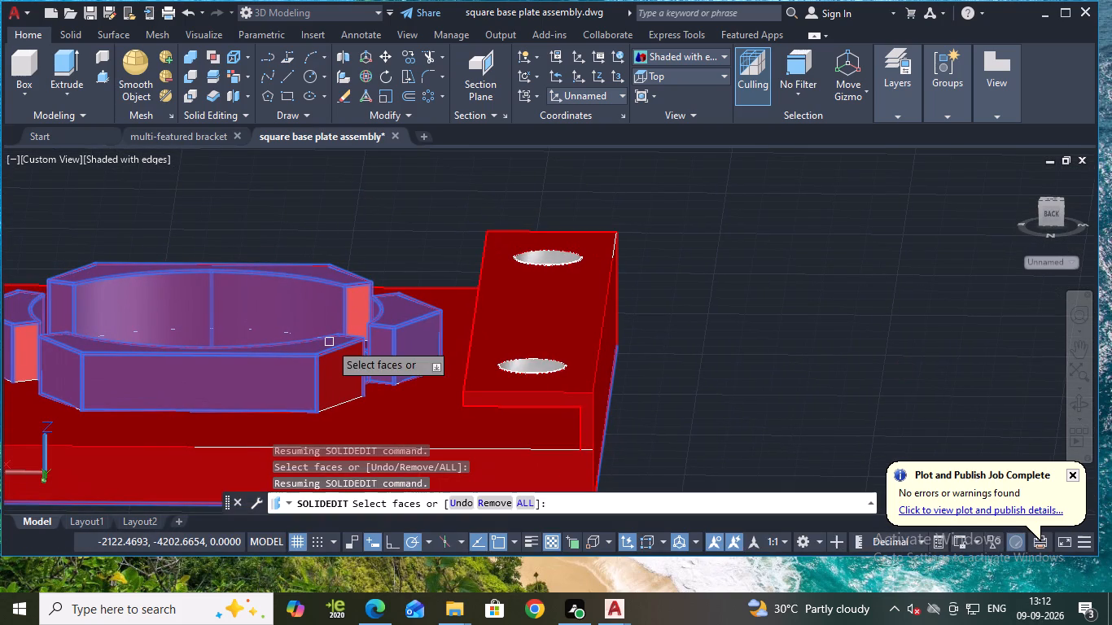
left_click(27, 348)
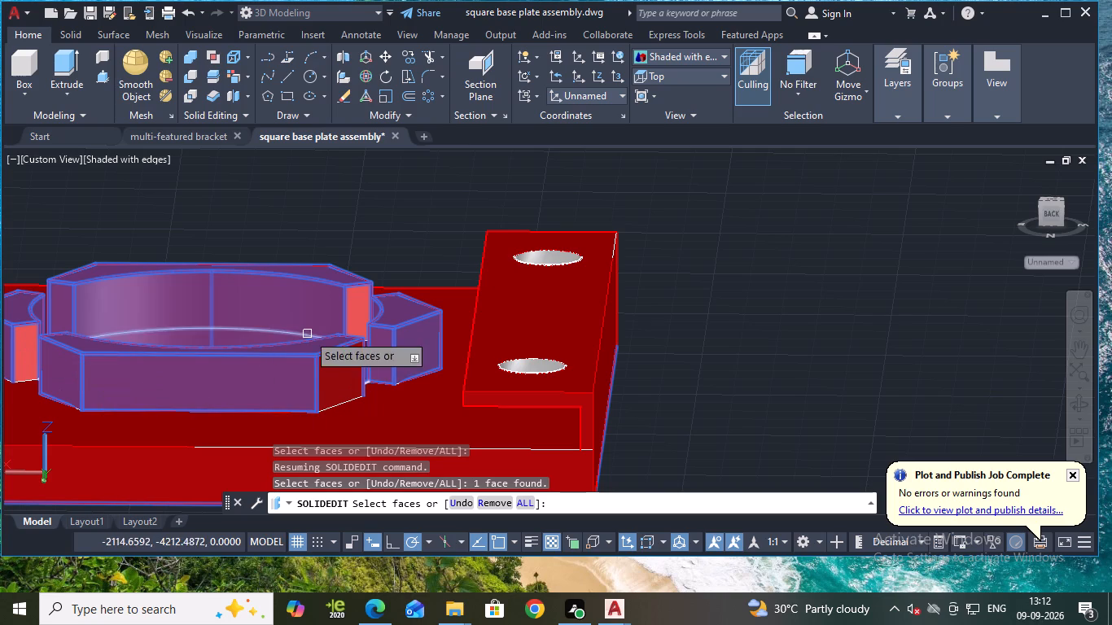
left_click(361, 304)
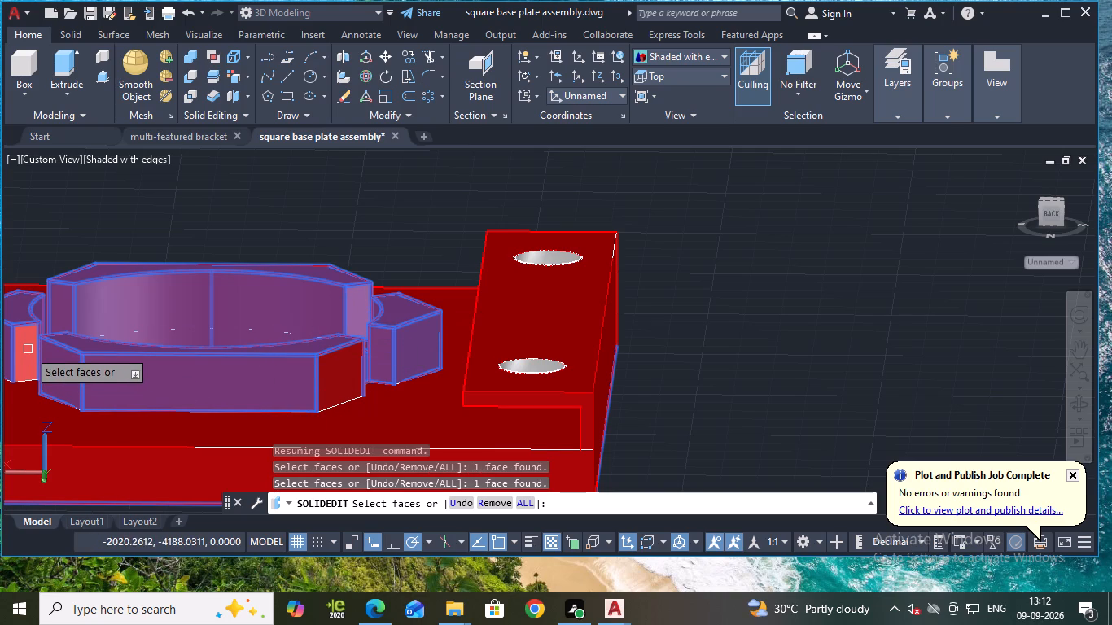
left_click(28, 350)
left_click(28, 349)
left_click(348, 375)
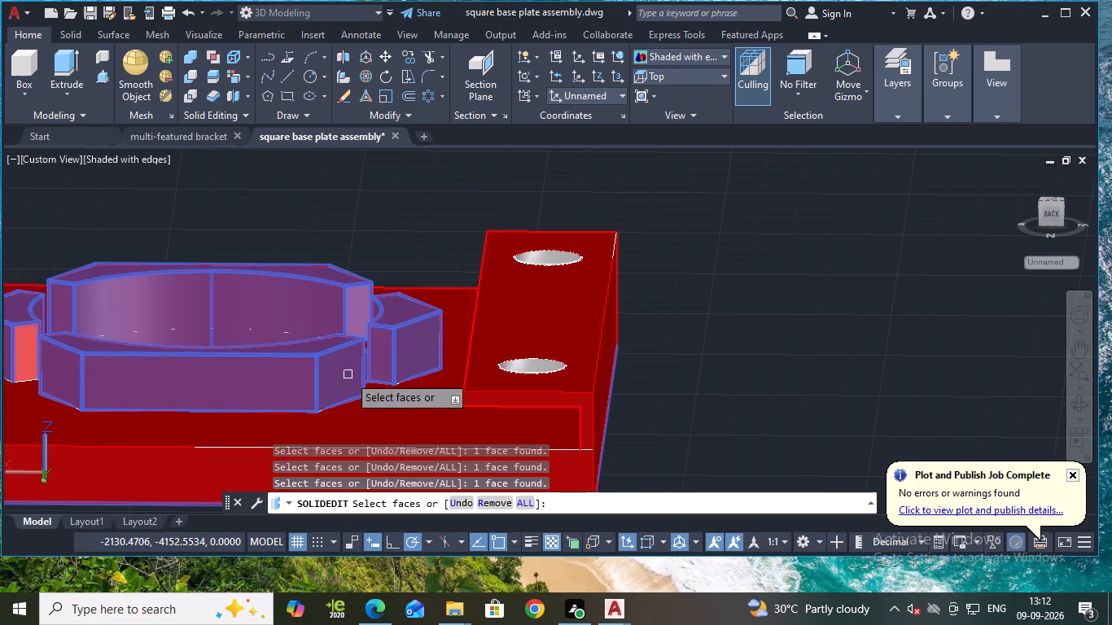
scroll(223, 326, "down", 1)
scroll(98, 356, "up", 4)
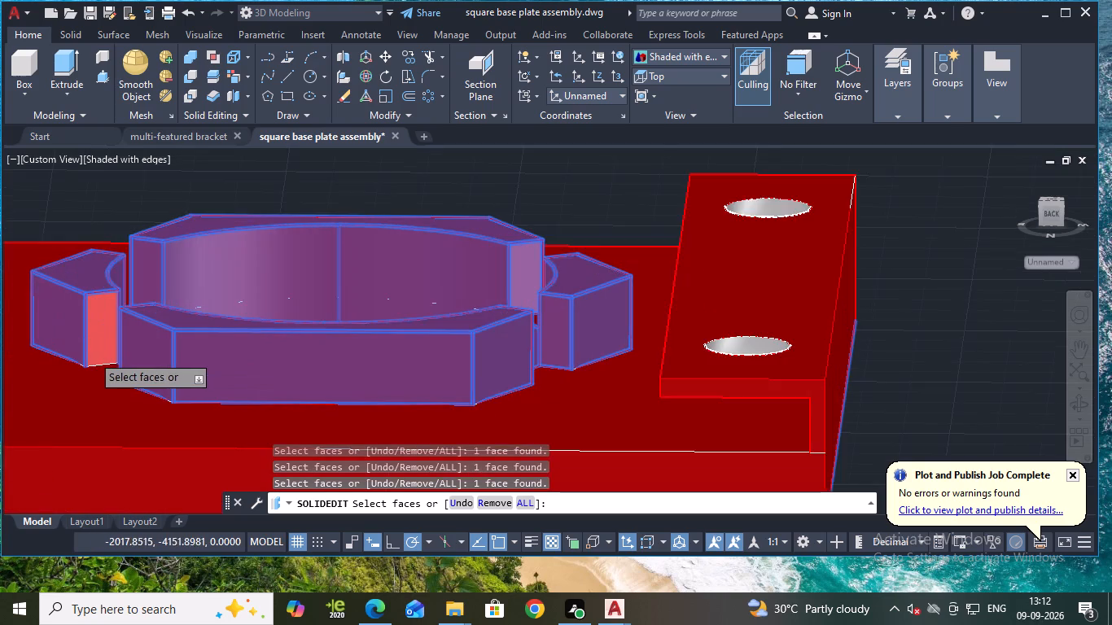
scroll(91, 354, "up", 1)
left_click(96, 311)
scroll(136, 328, "down", 3)
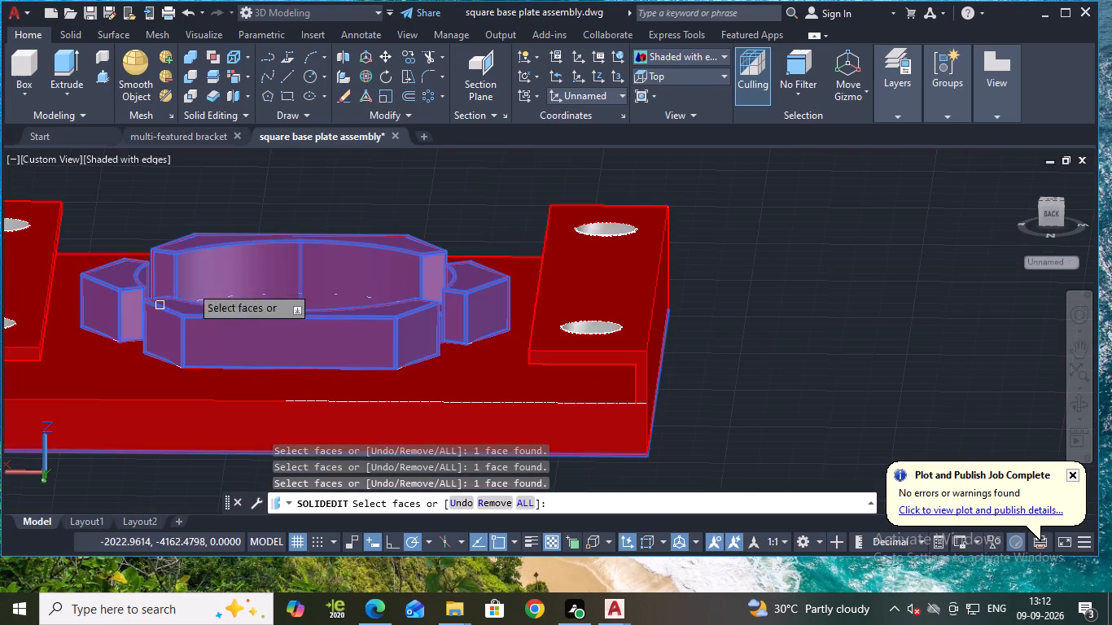
key("Return")
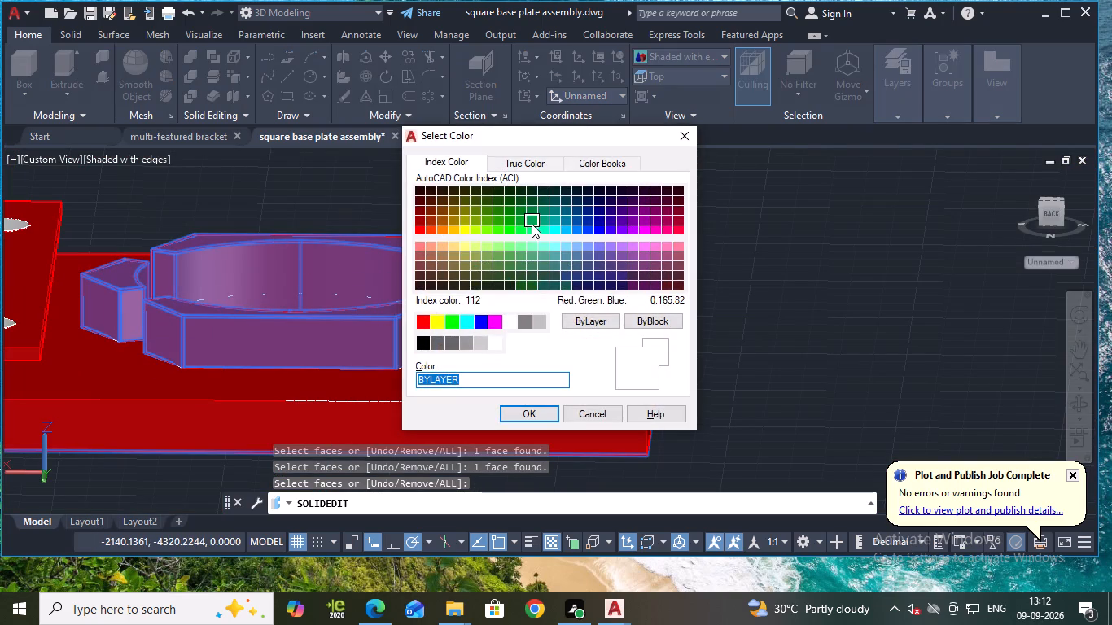
left_click(586, 281)
left_click(544, 417)
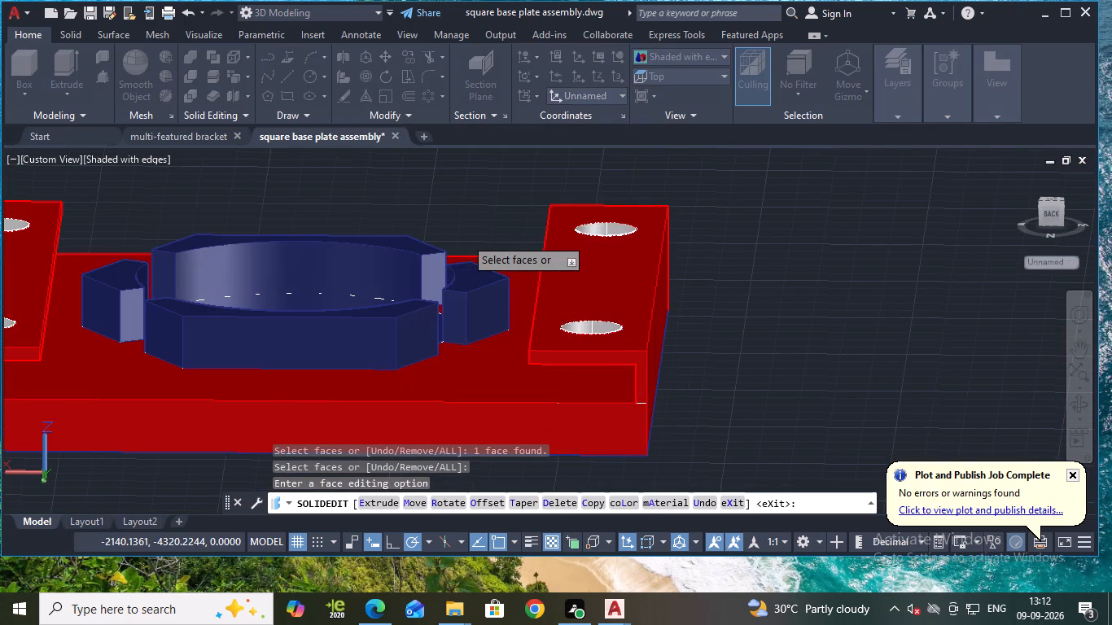
key("Return")
key("Return")
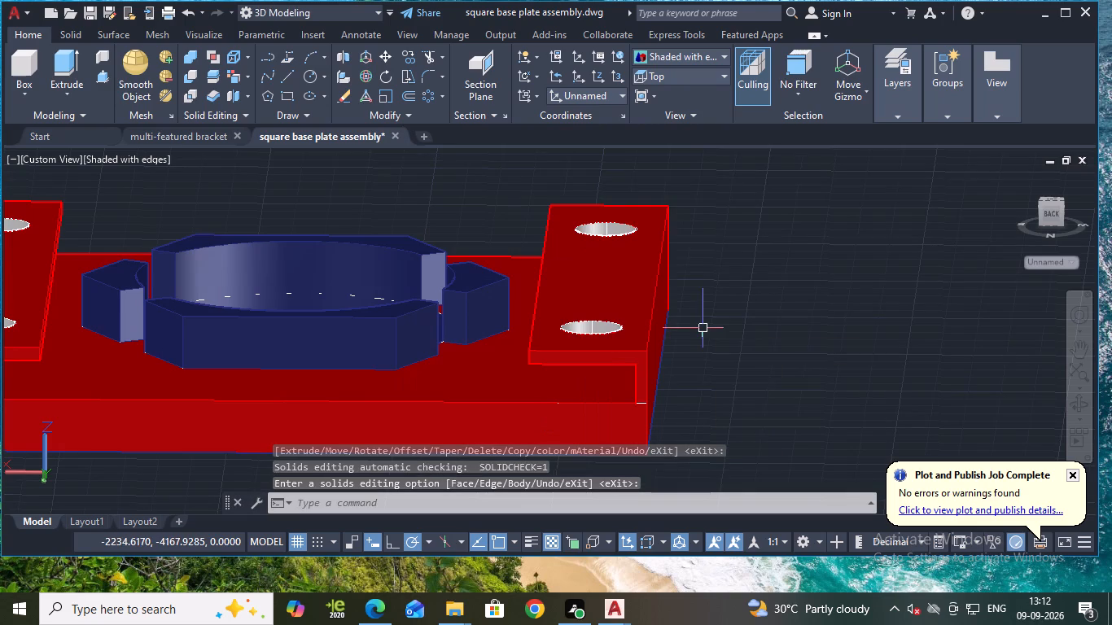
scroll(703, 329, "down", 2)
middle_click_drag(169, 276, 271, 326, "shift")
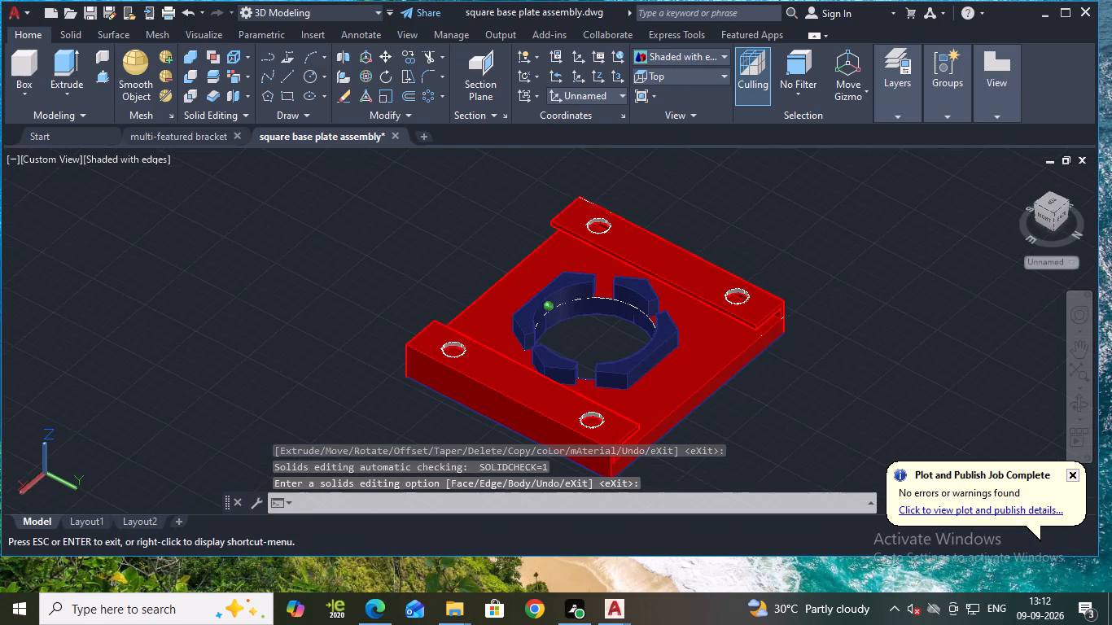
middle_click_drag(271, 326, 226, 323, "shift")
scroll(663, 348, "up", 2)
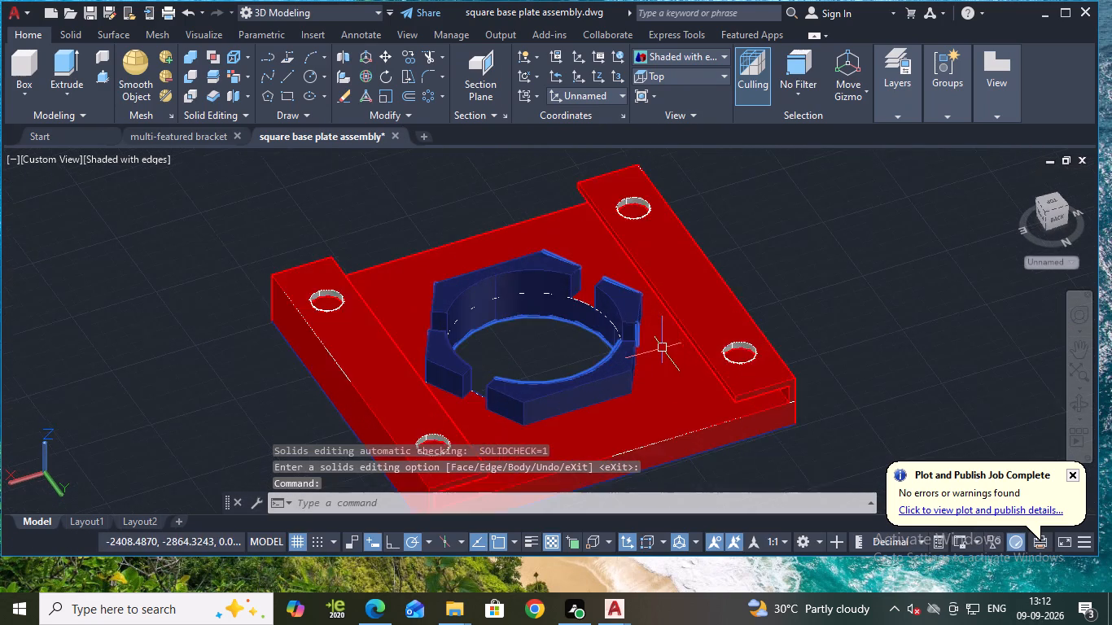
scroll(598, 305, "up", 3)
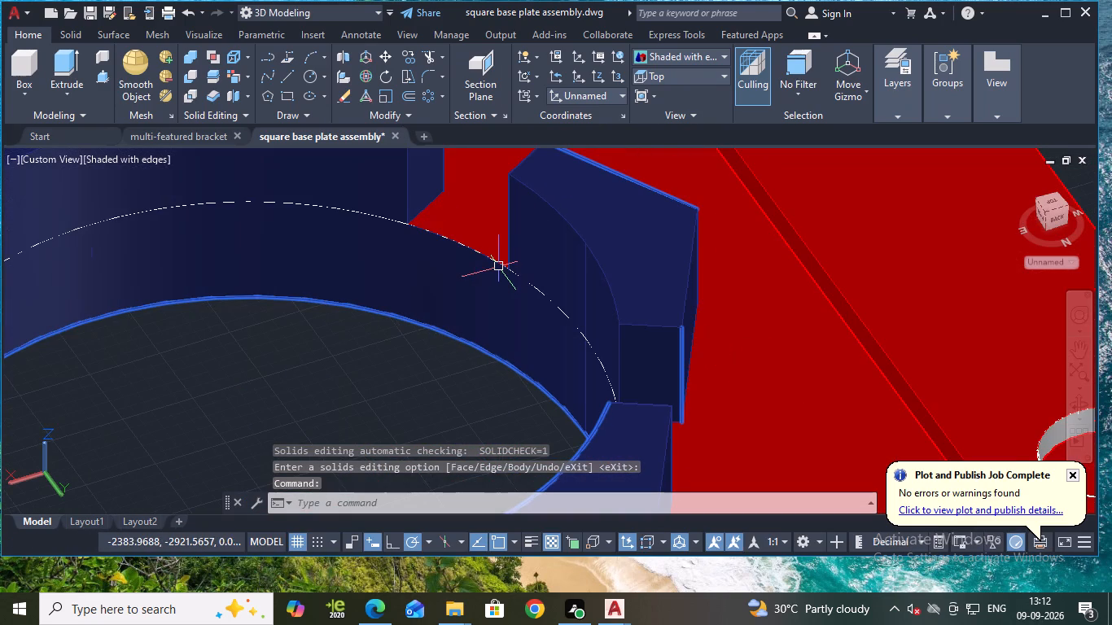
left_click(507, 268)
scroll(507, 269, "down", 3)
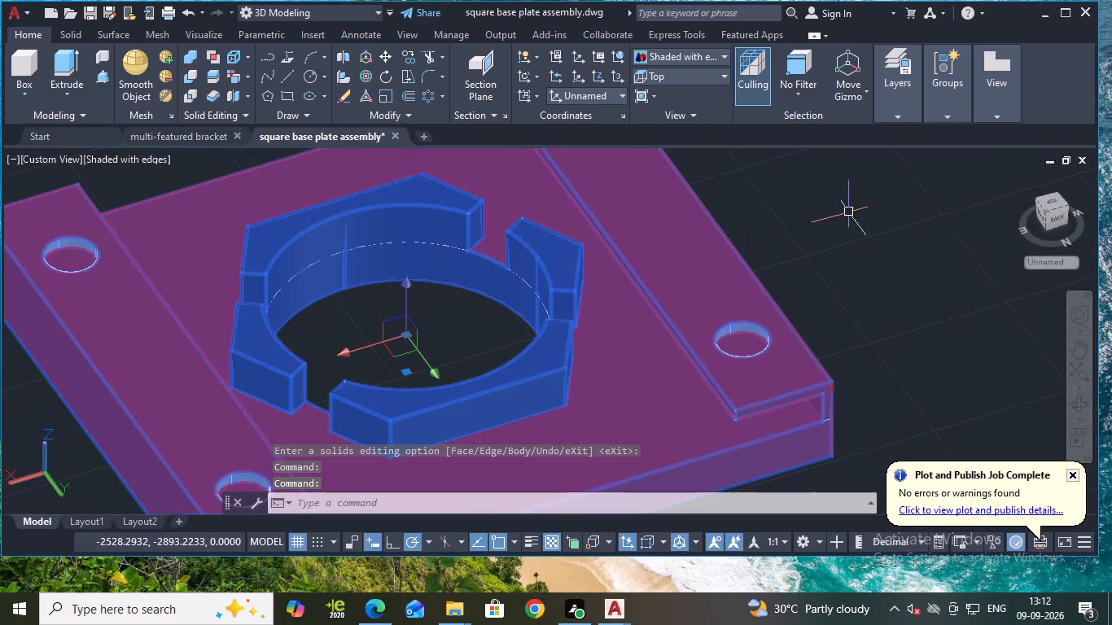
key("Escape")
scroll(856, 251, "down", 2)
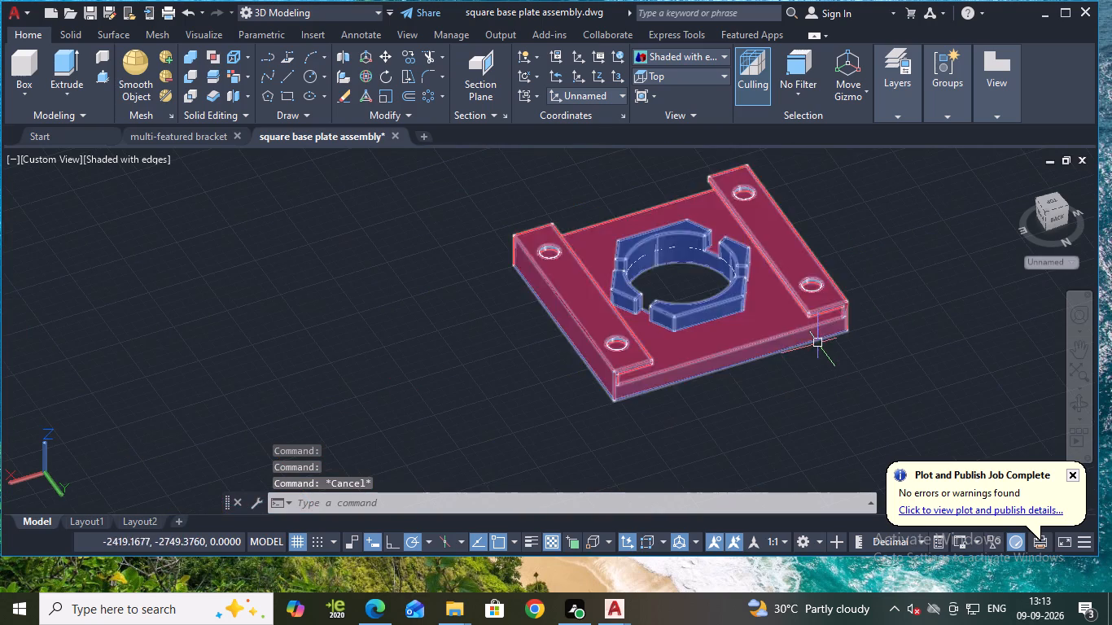
Switch the visual style of the model view to 2D Wireframe.
left_click(696, 59)
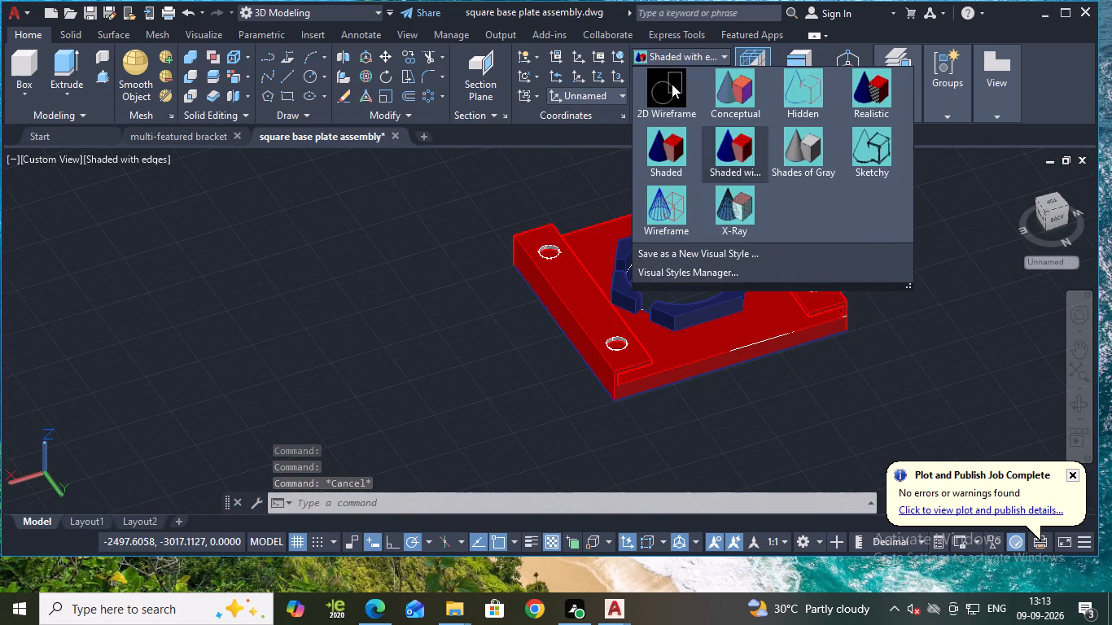
left_click(648, 95)
scroll(826, 321, "up", 2)
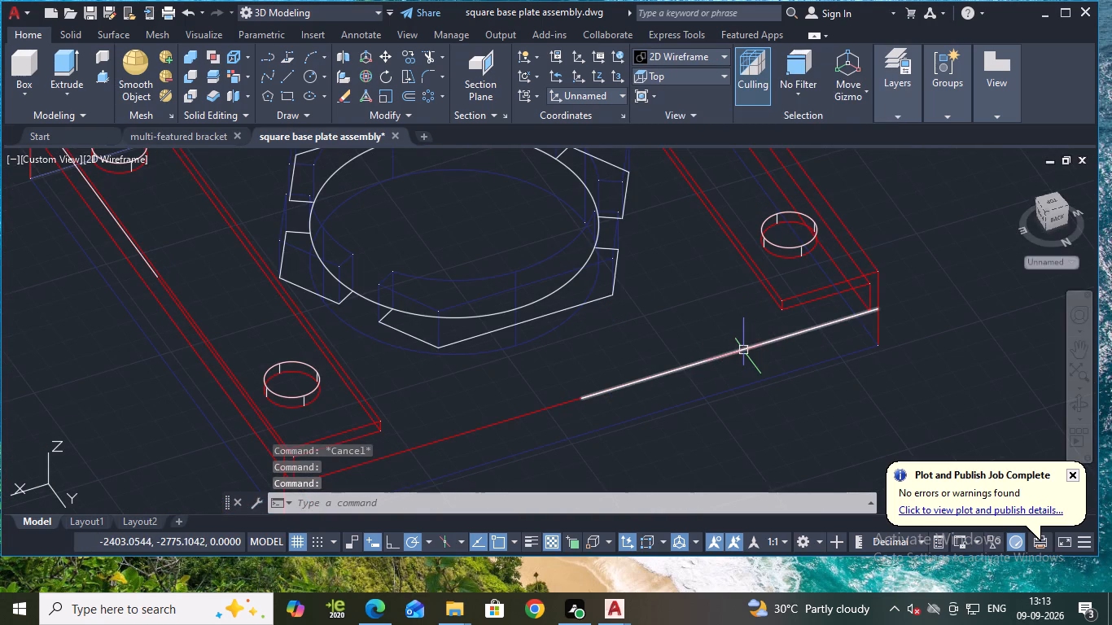
Erase the leftover white line lying along the base plate's back edge.
left_click(742, 349)
key("Delete")
Switch the visual style of the model view to Shaded with Edges.
scroll(742, 349, "down", 2)
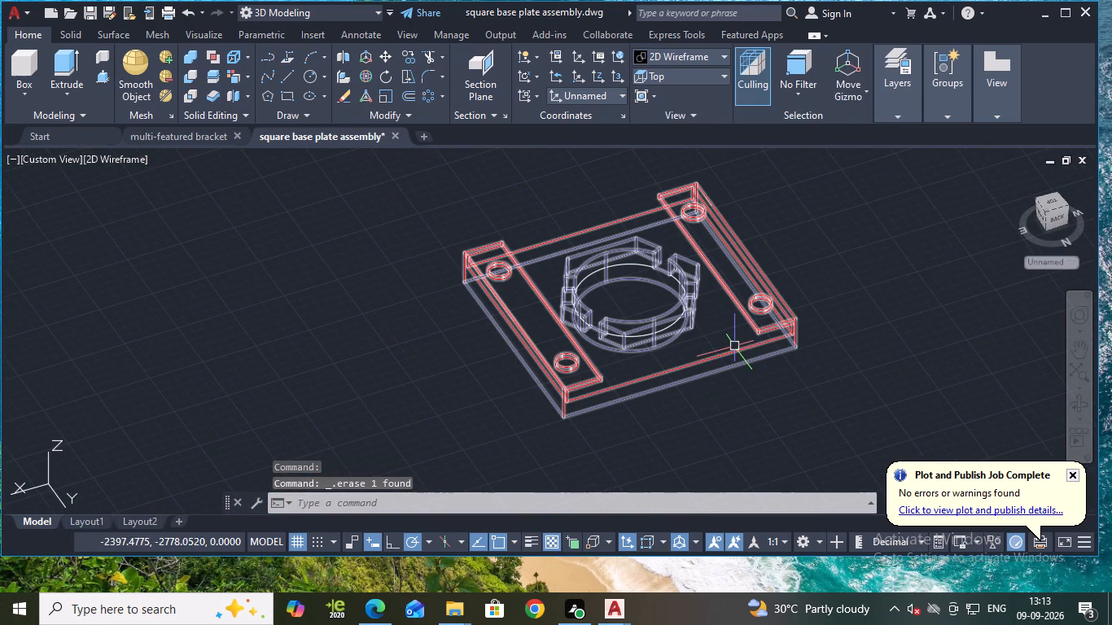
left_click(683, 59)
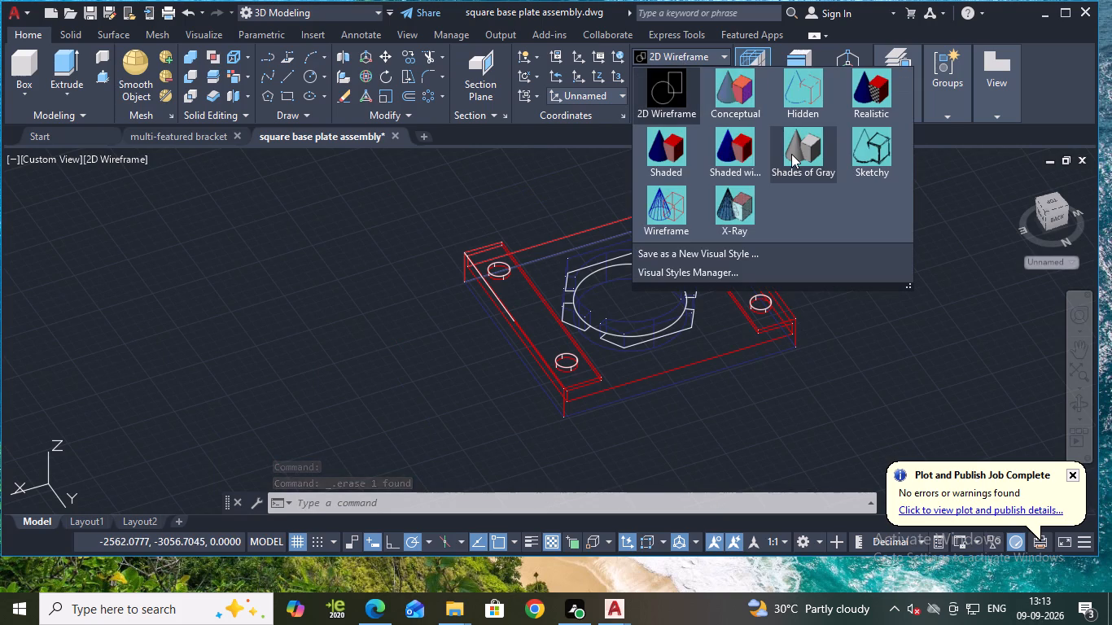
left_click(791, 154)
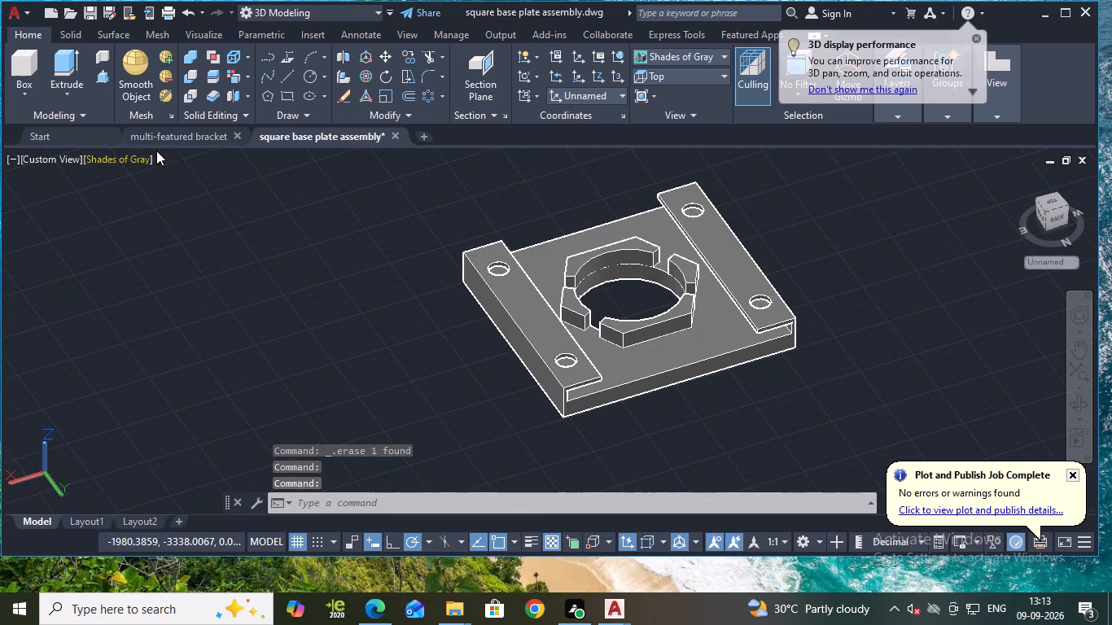
left_click(149, 156)
left_click(267, 284)
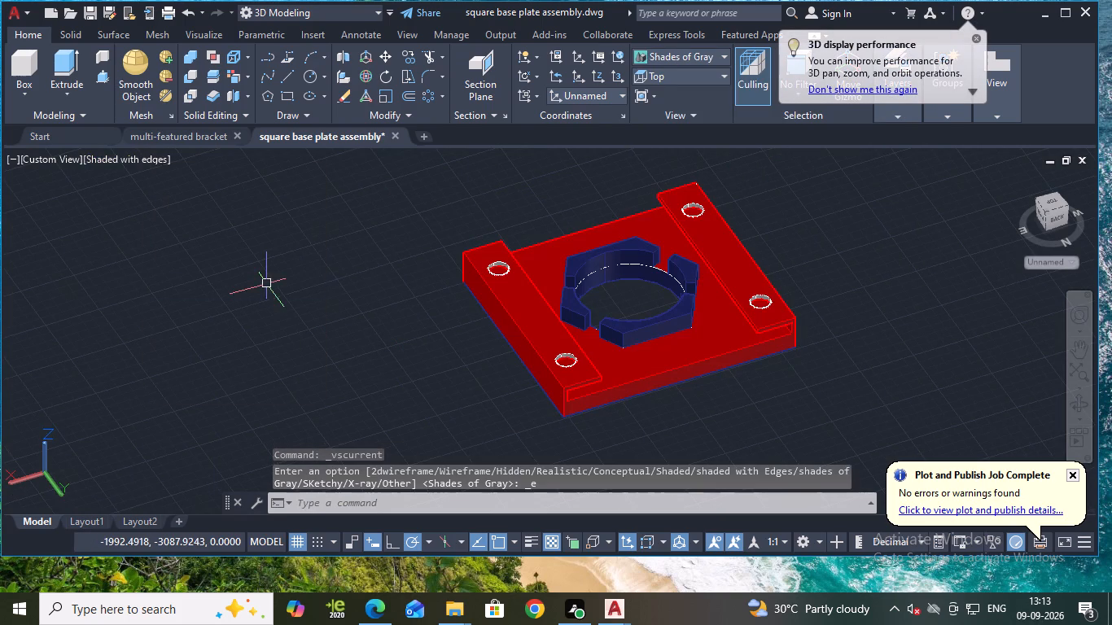
Save the square base plate assembly drawing.
key("ctrl+s")
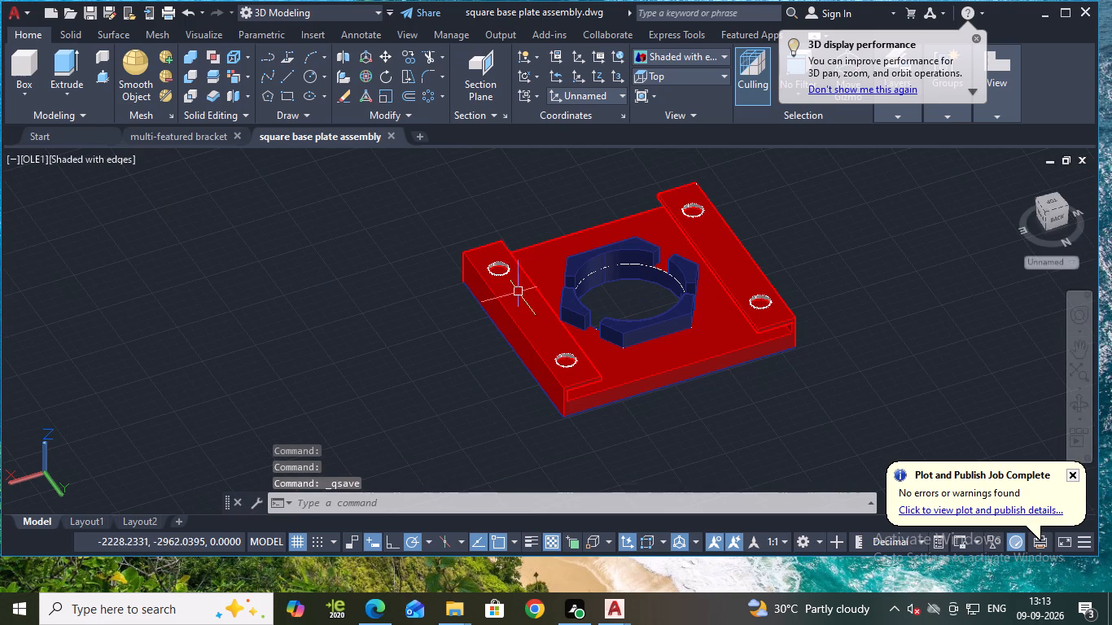
Turn off command history logging with the LOGFILEOFF command.
middle_click_drag(794, 269, 764, 274)
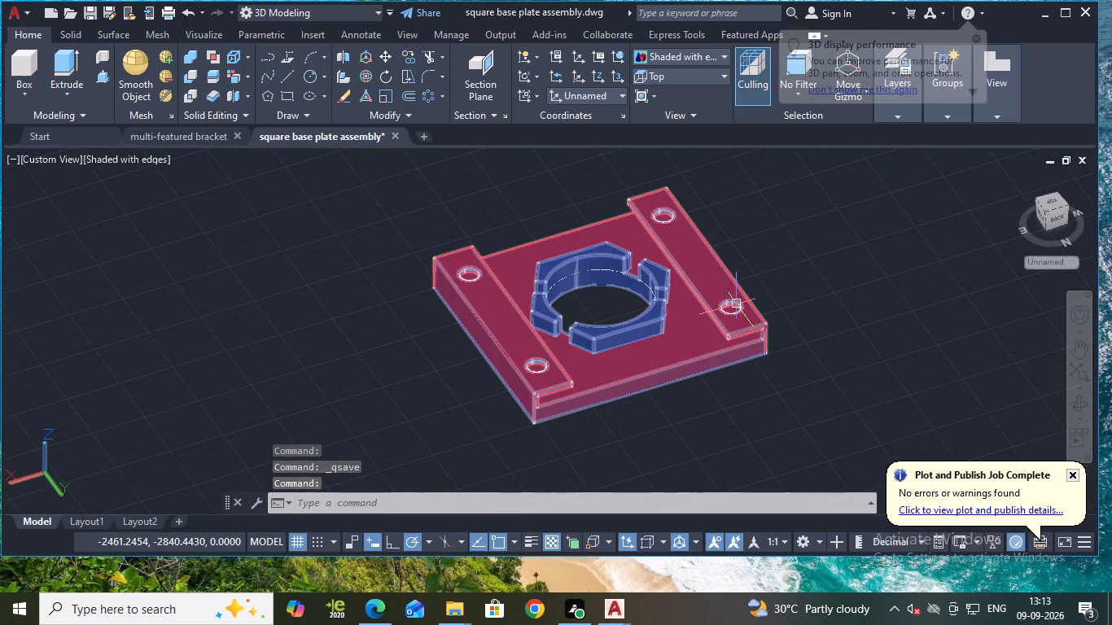
left_click(435, 493)
type("log")
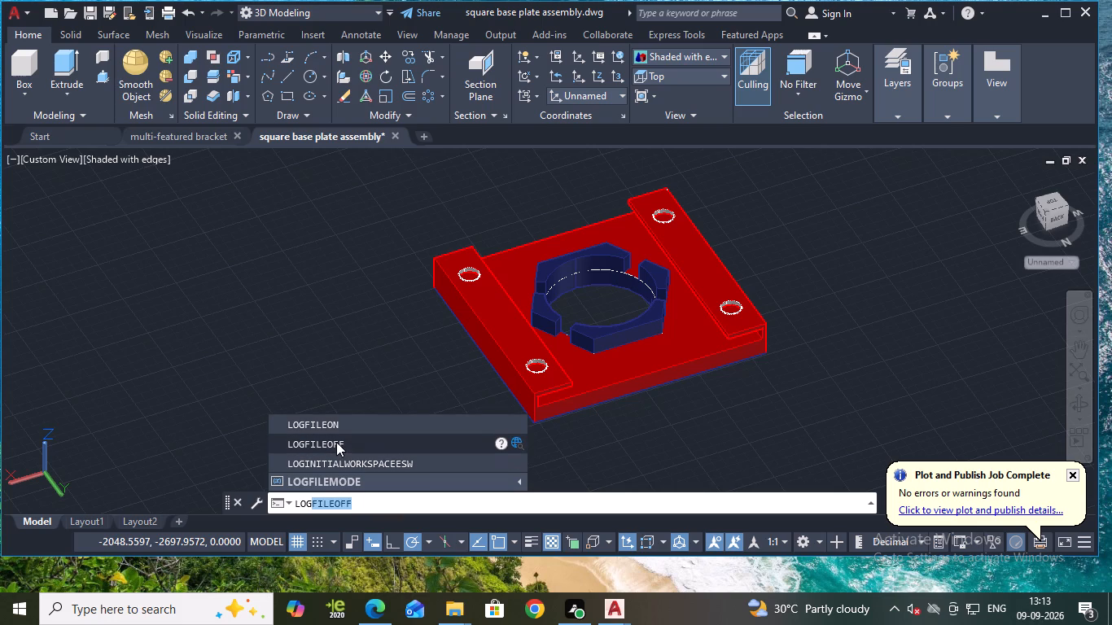
left_click(336, 442)
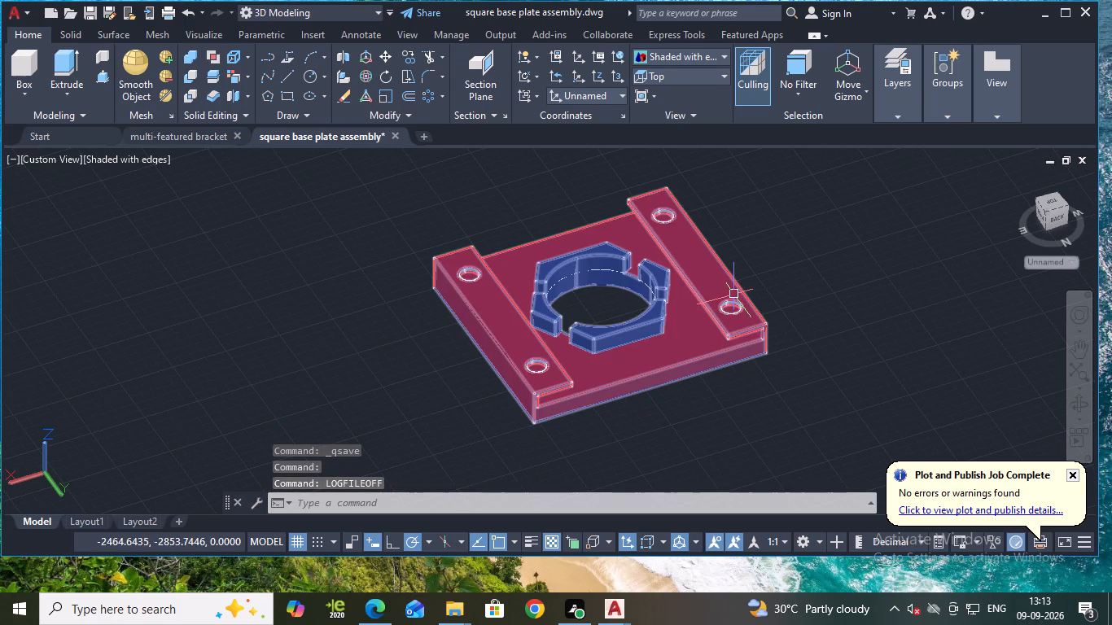
Save the square base plate assembly drawing again.
key("ctrl+s")
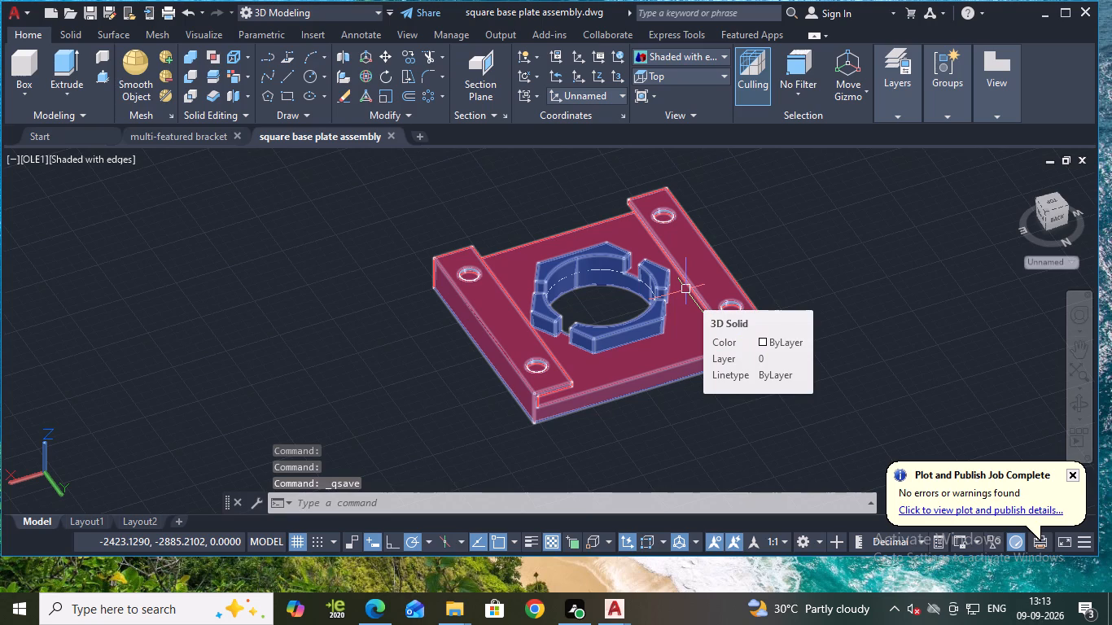
Start Plot and set the plotter to DWG To PDF.pc3 with paper size ISO expand A4 (297.00 x 210.00 MM).
type("plot")
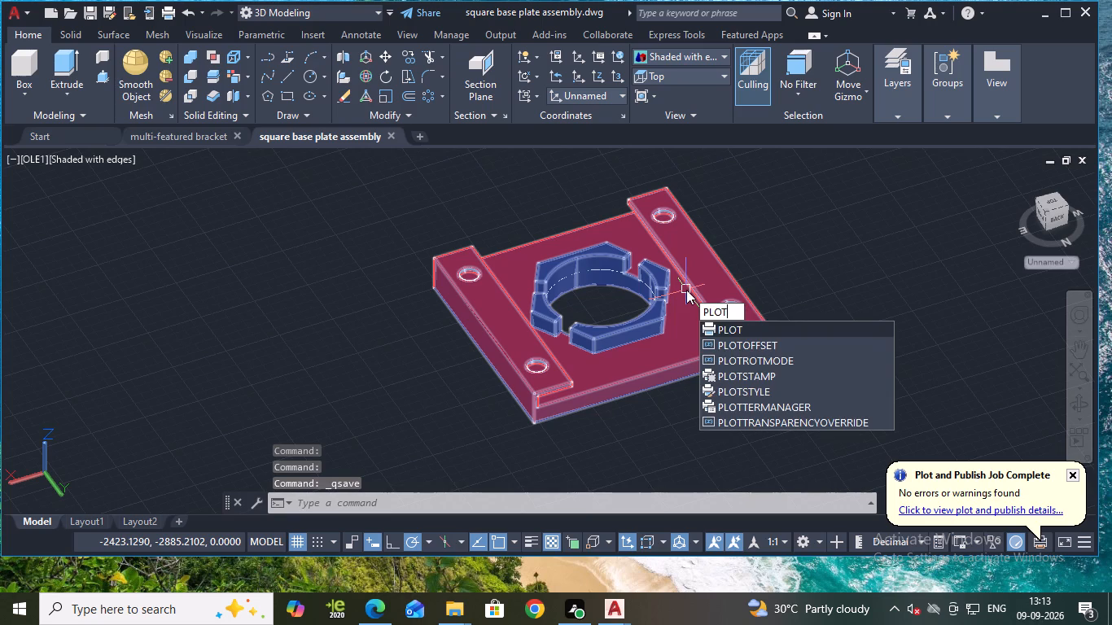
left_click(733, 325)
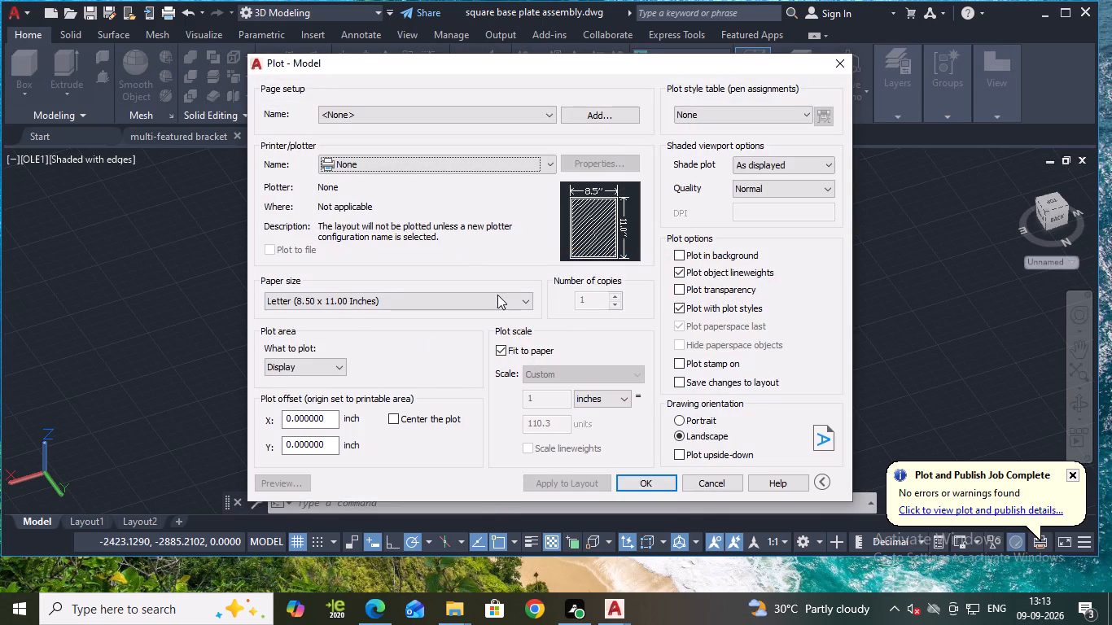
left_click(513, 164)
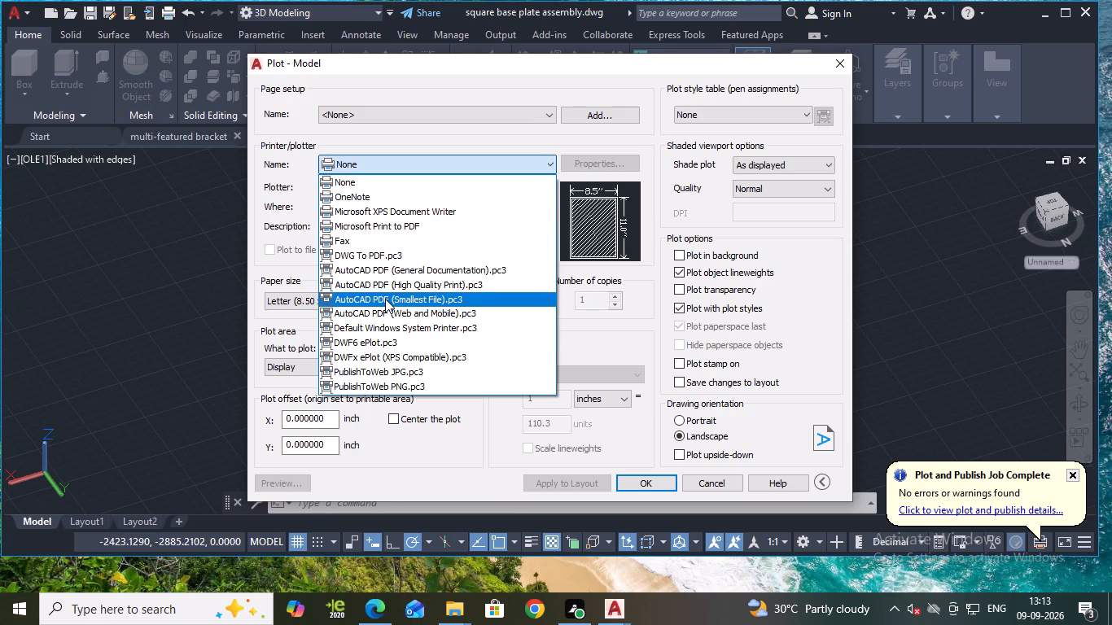
left_click(364, 256)
left_click(464, 304)
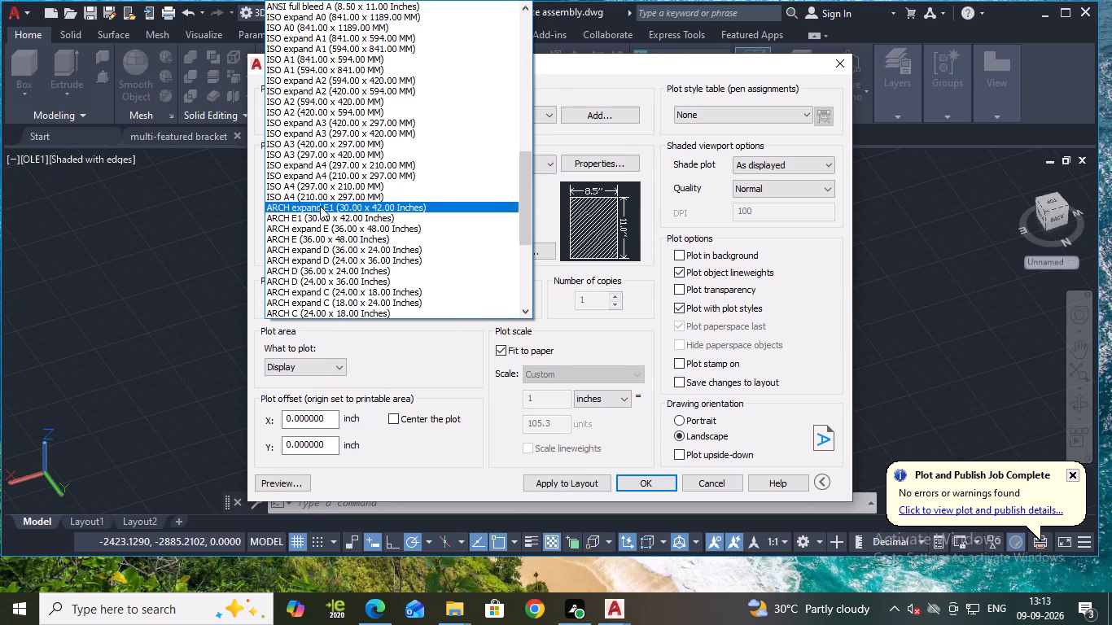
left_click(299, 168)
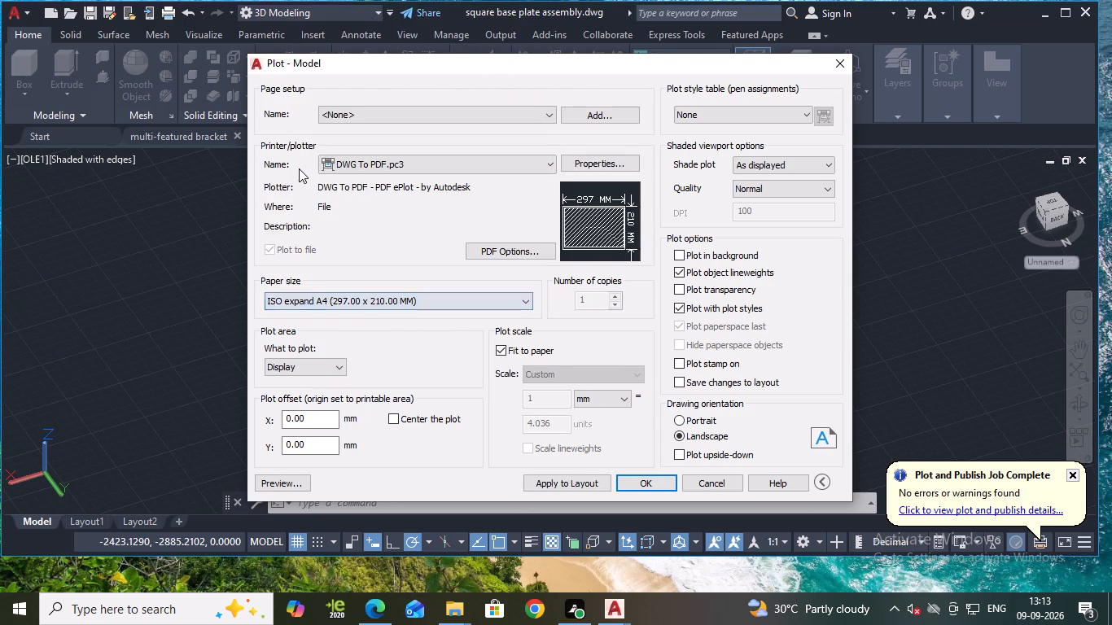
Set the plot area to a window enclosing the whole base plate assembly.
left_click(341, 362)
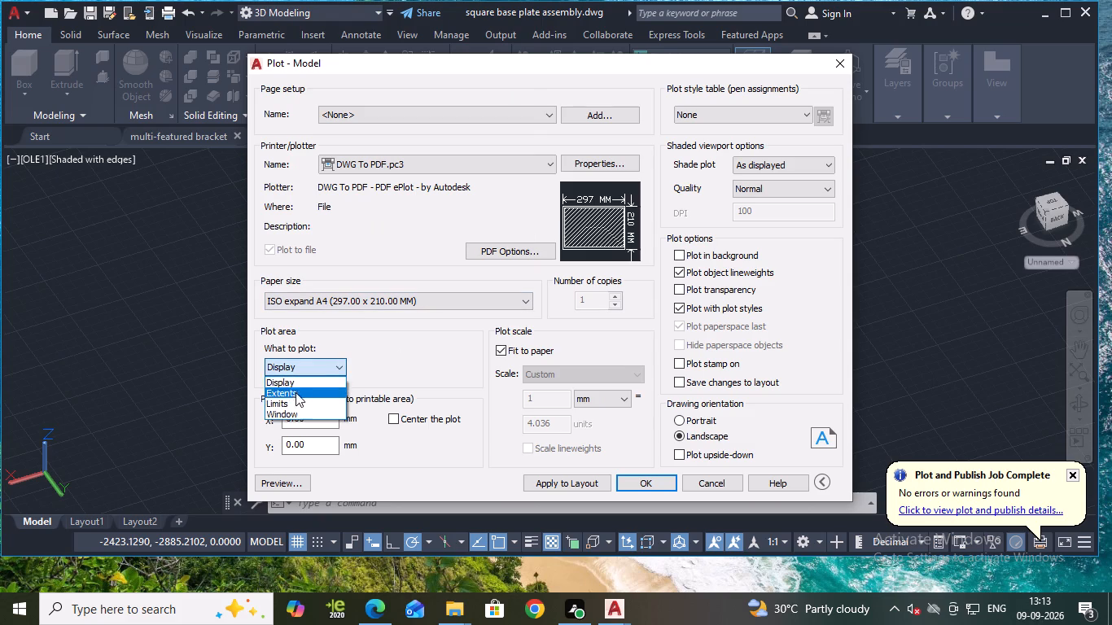
left_click(294, 415)
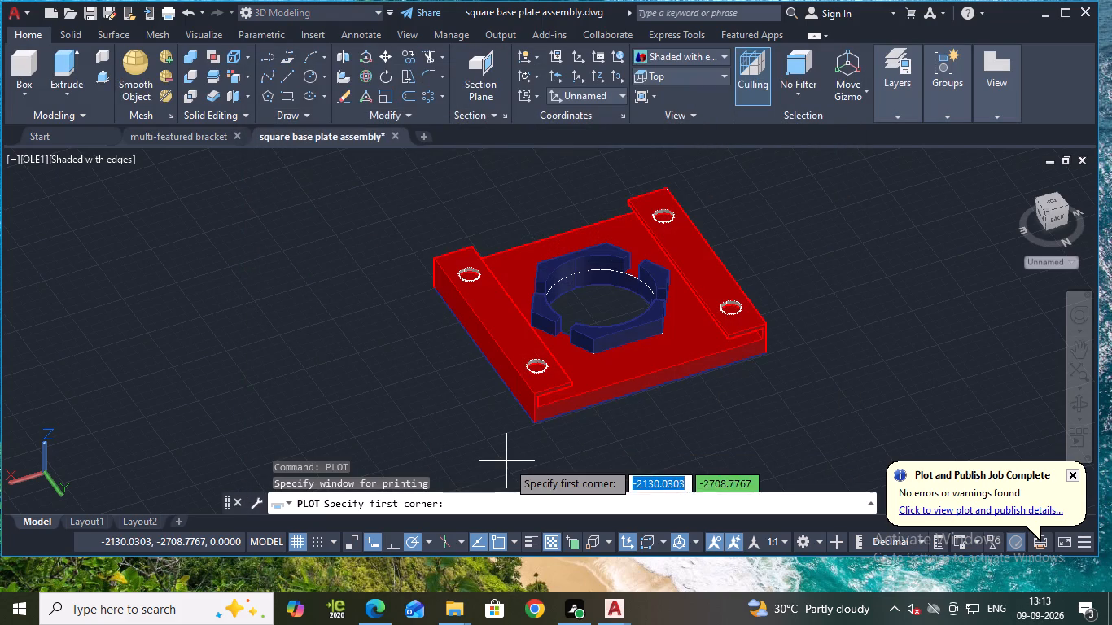
left_click_drag(358, 160, 369, 162)
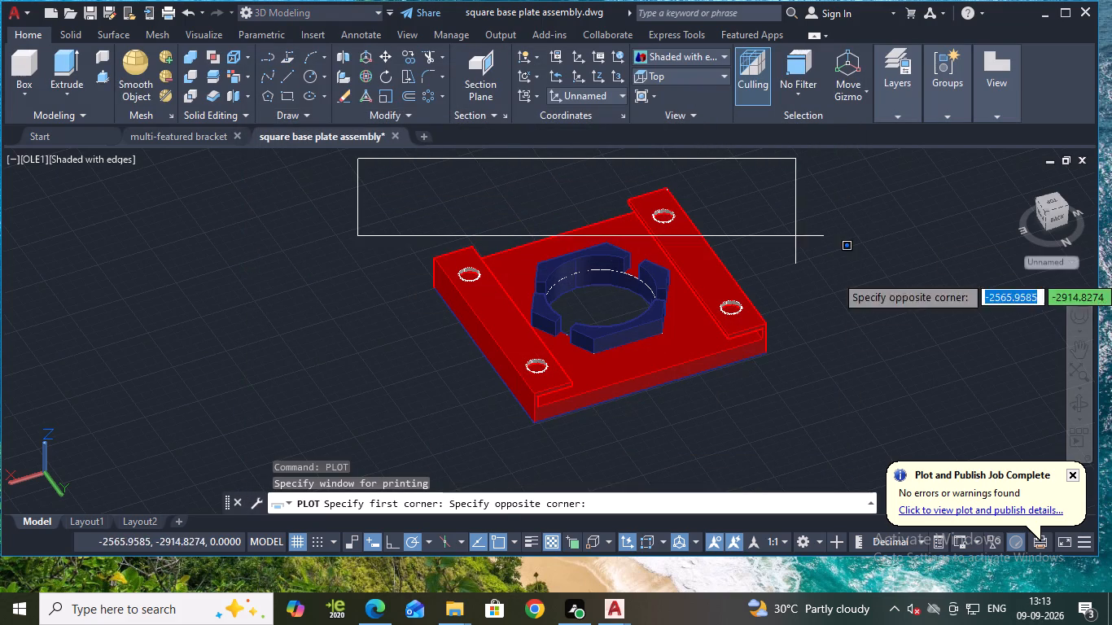
left_click(831, 461)
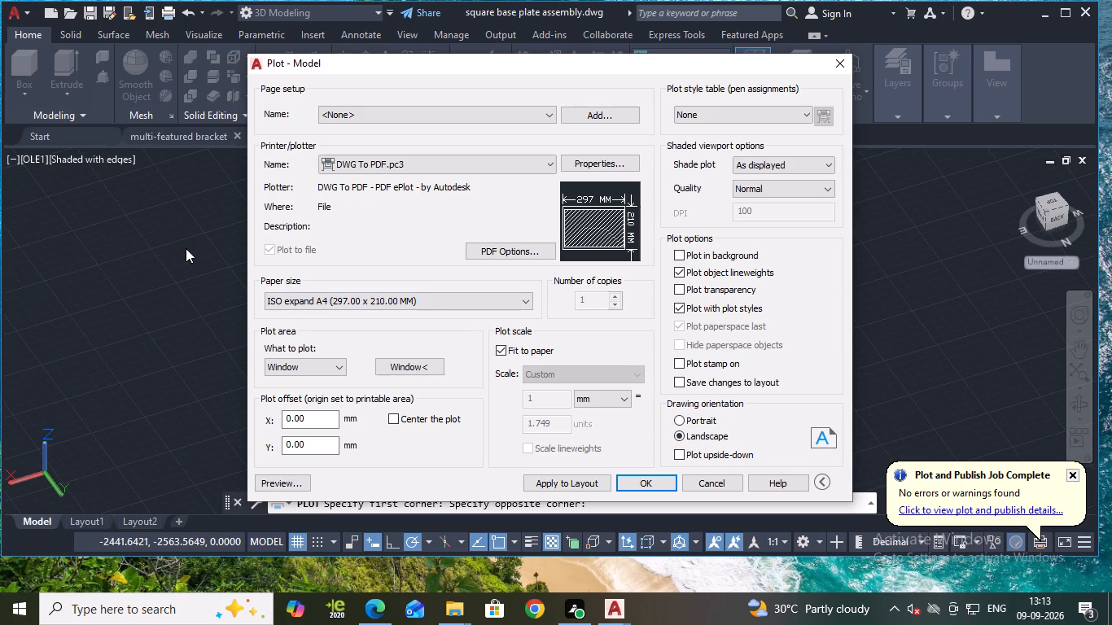
Plot to square base plate assembly-Model.pdf in the 9-9-26 folder, then minimize the PDF viewer to return to the drawing.
left_click(626, 483)
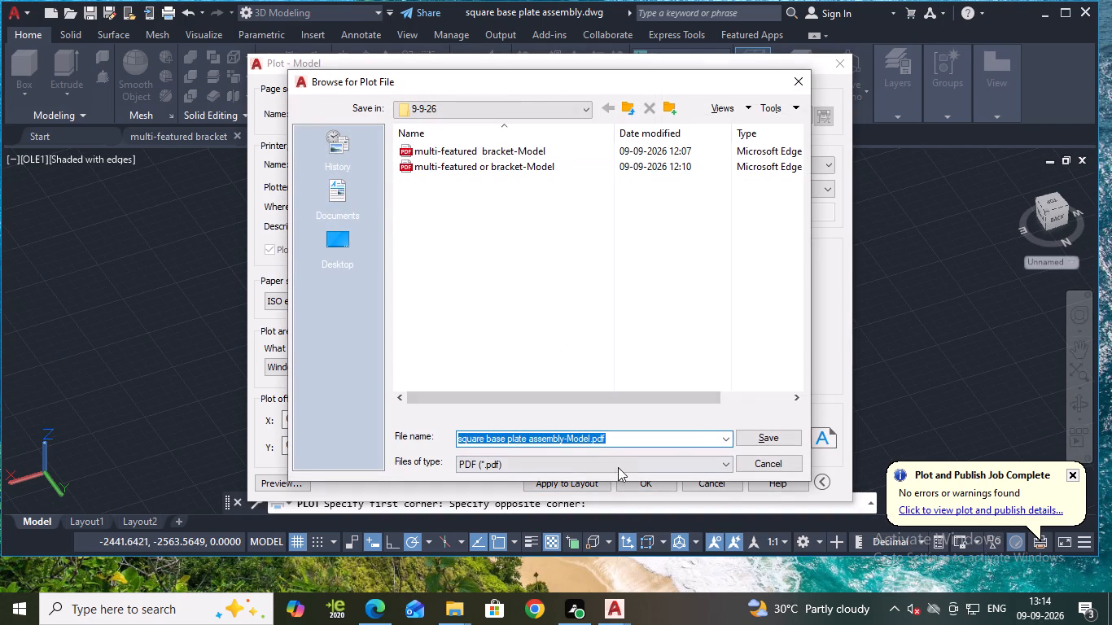
left_click(764, 443)
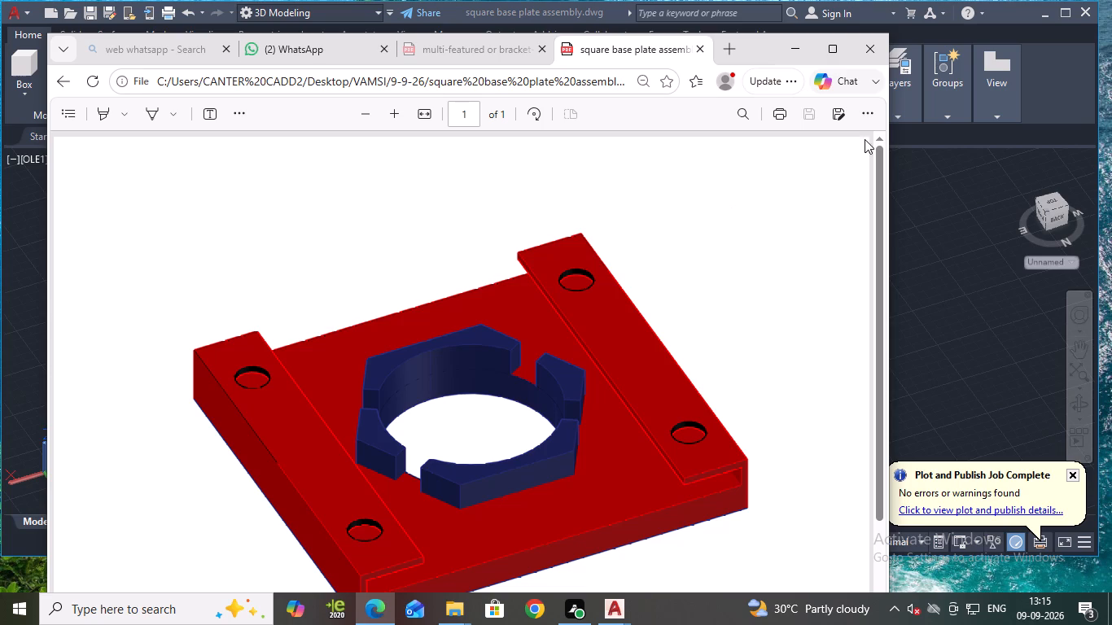
left_click(798, 47)
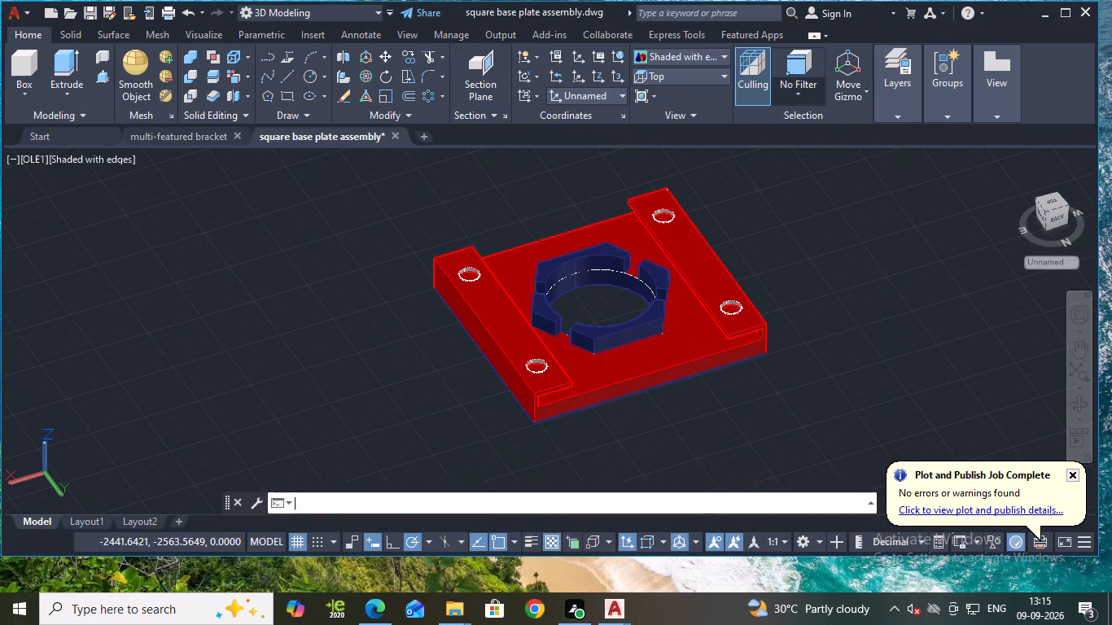